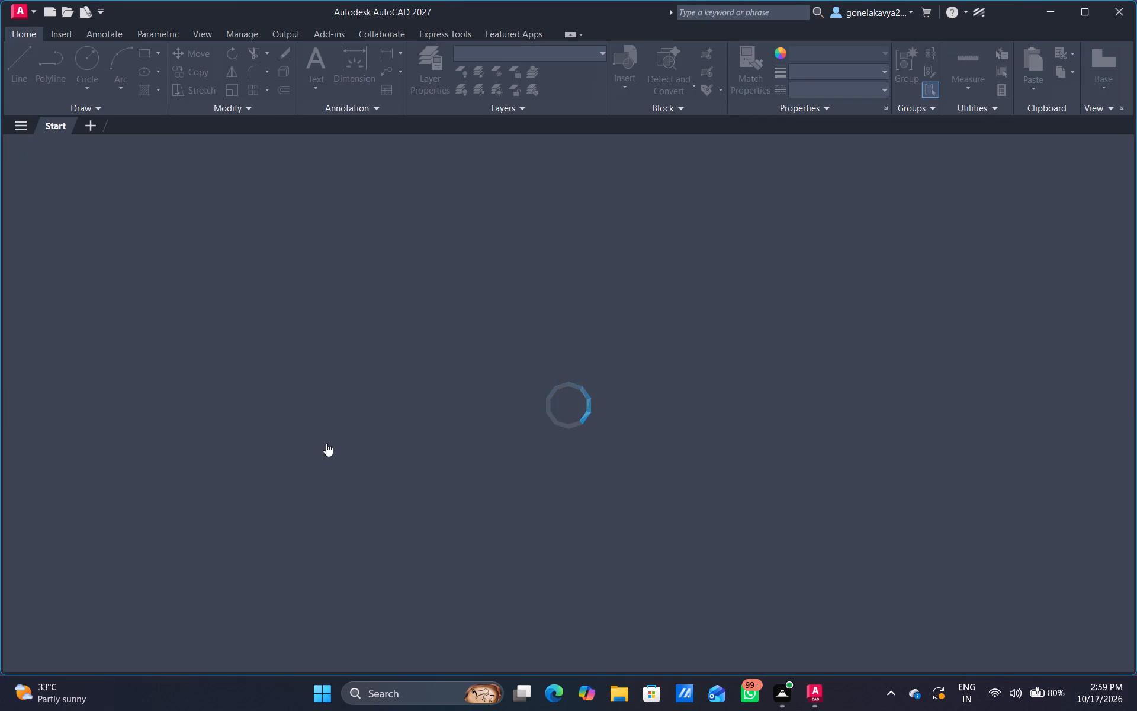
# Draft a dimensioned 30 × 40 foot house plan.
# Start a new drawing and switch from the ISO A1 layout to model space.
pyautogui.click(93, 268)
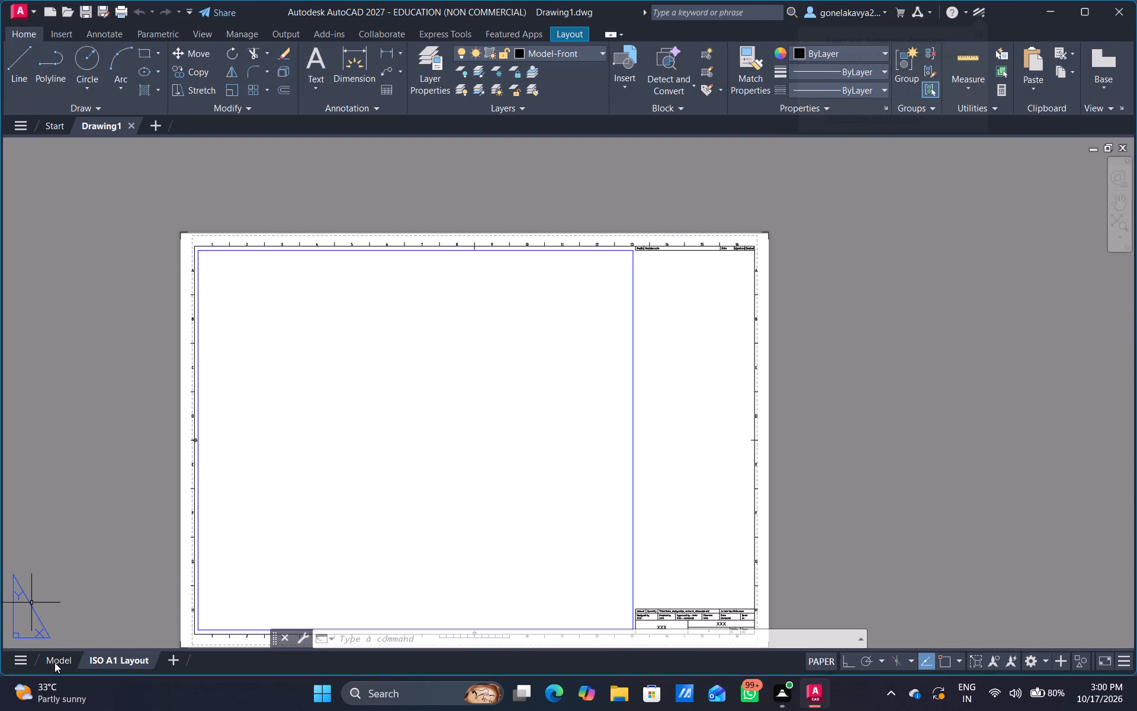
pyautogui.click(65, 659)
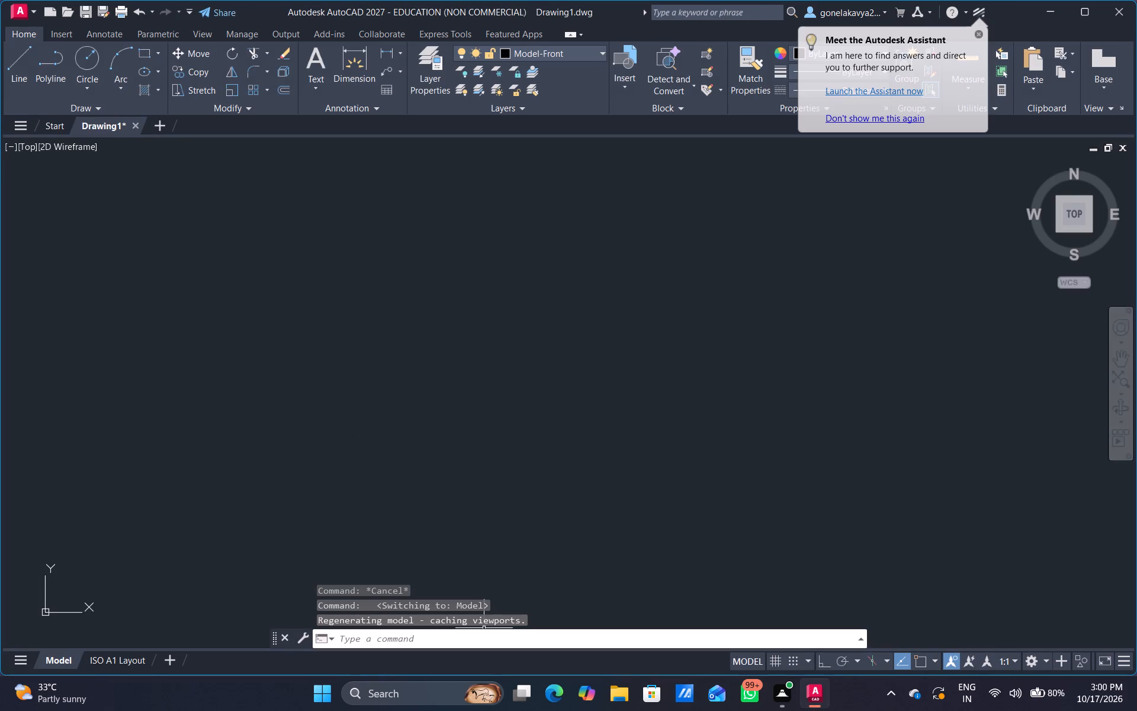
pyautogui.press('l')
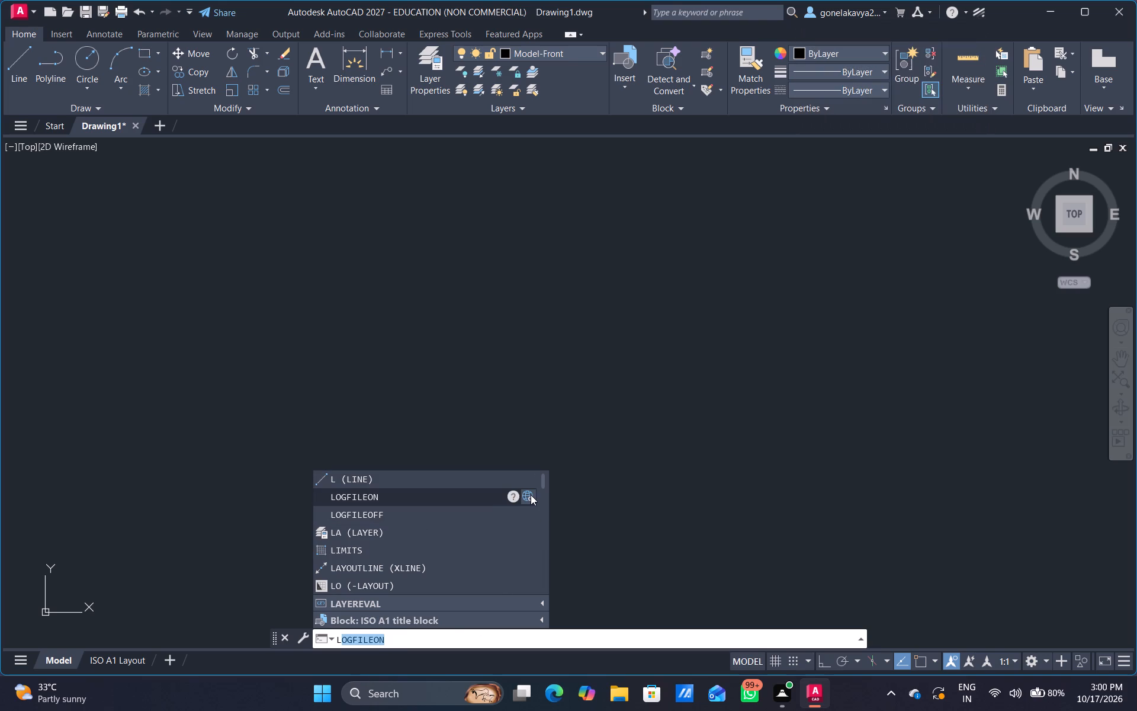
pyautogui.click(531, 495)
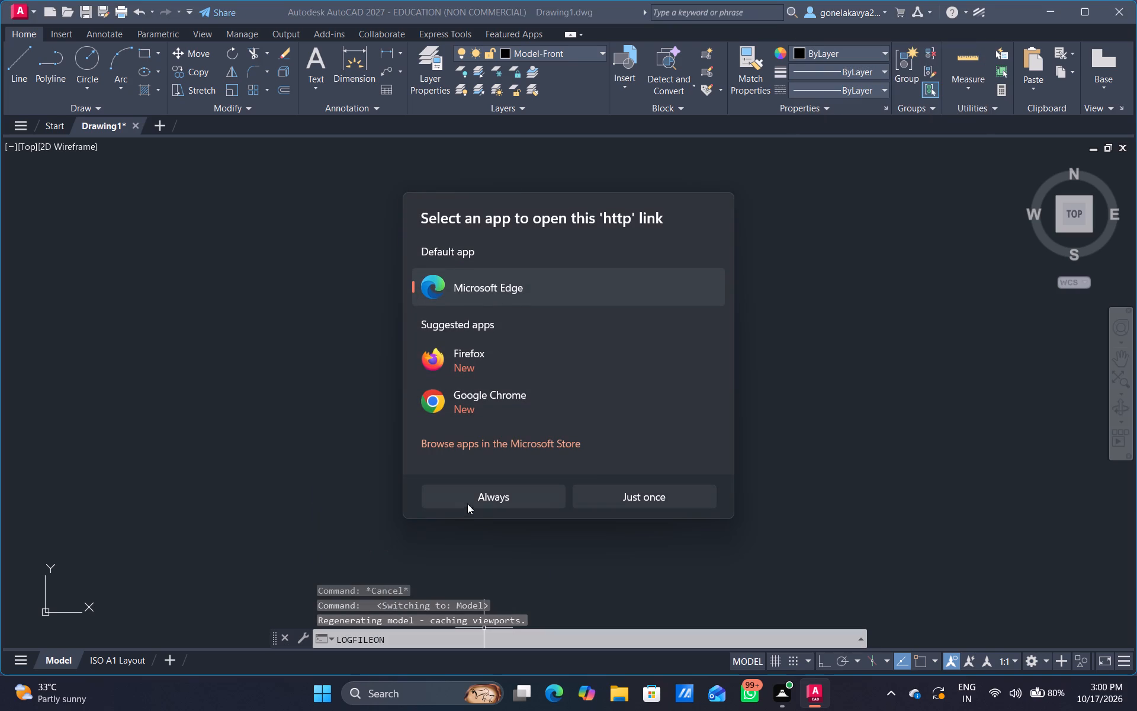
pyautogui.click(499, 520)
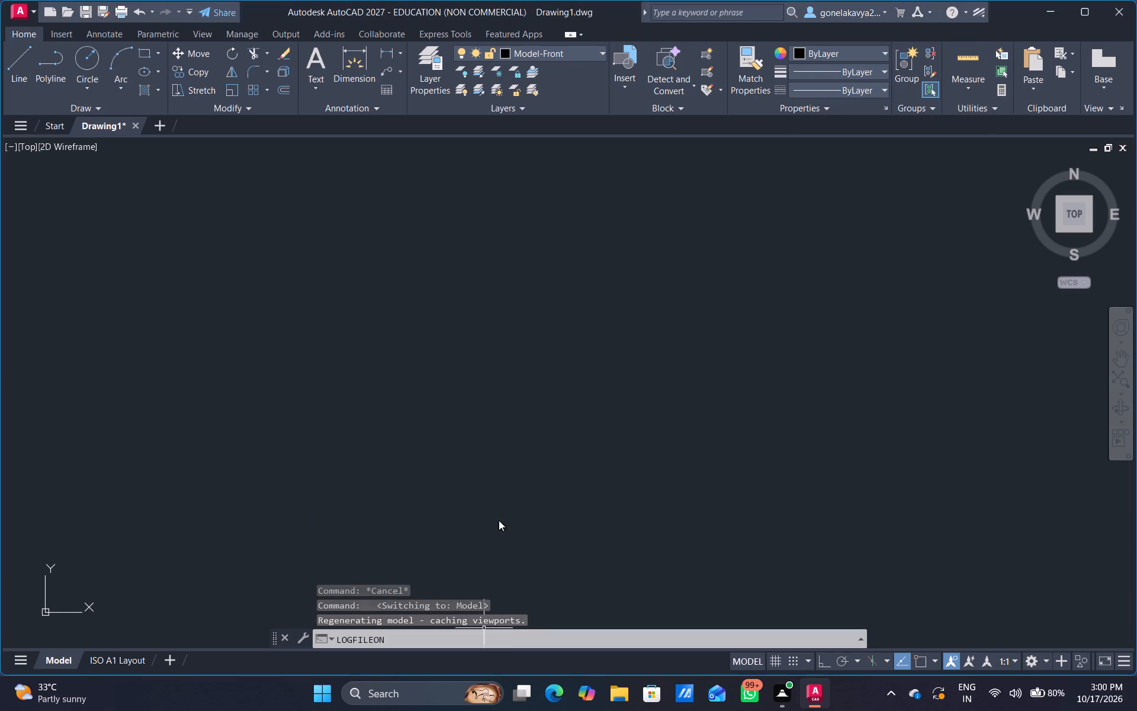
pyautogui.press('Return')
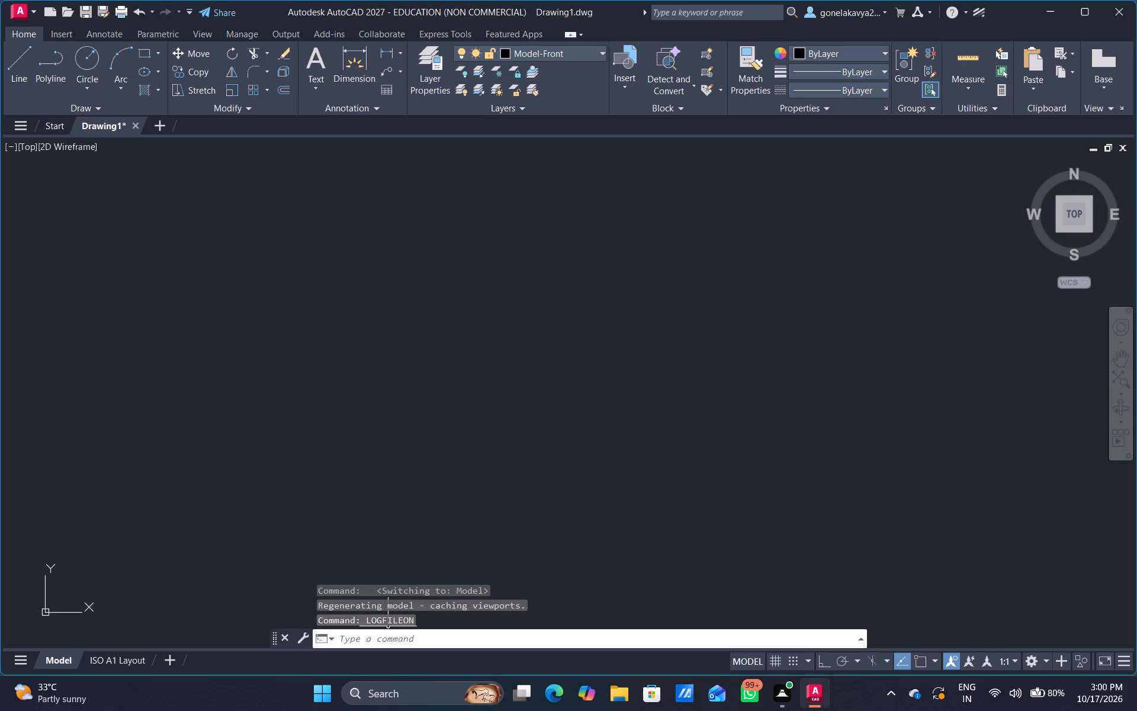
# Configure the drawing units to Engineering length type, 0'-0" precision and an insertion scale of Inches.
pyautogui.write('UN')
pyautogui.press('Return')
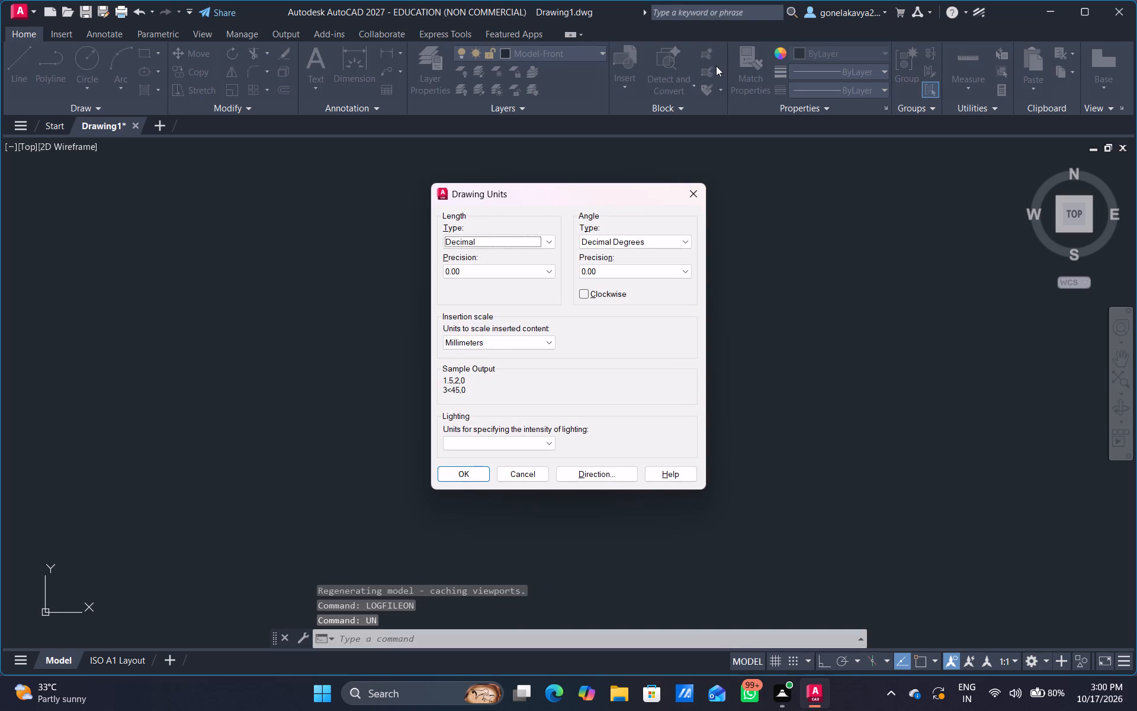
pyautogui.click(517, 243)
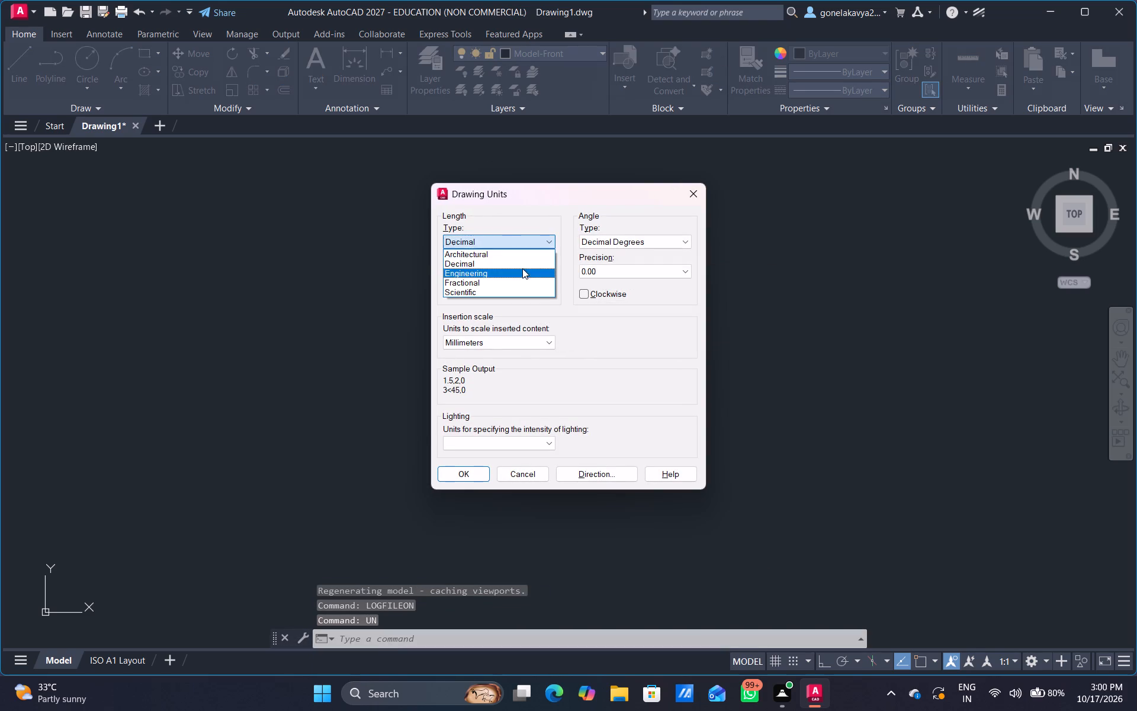
pyautogui.click(522, 273)
pyautogui.click(521, 274)
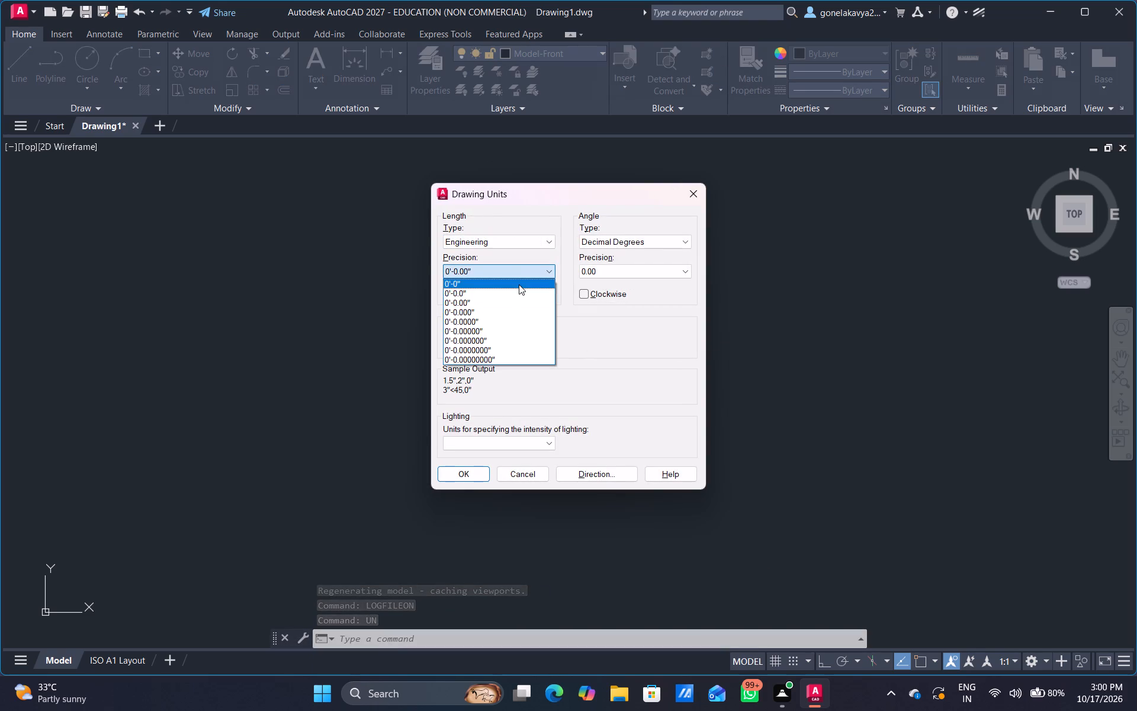
pyautogui.click(519, 284)
pyautogui.click(557, 338)
pyautogui.click(542, 339)
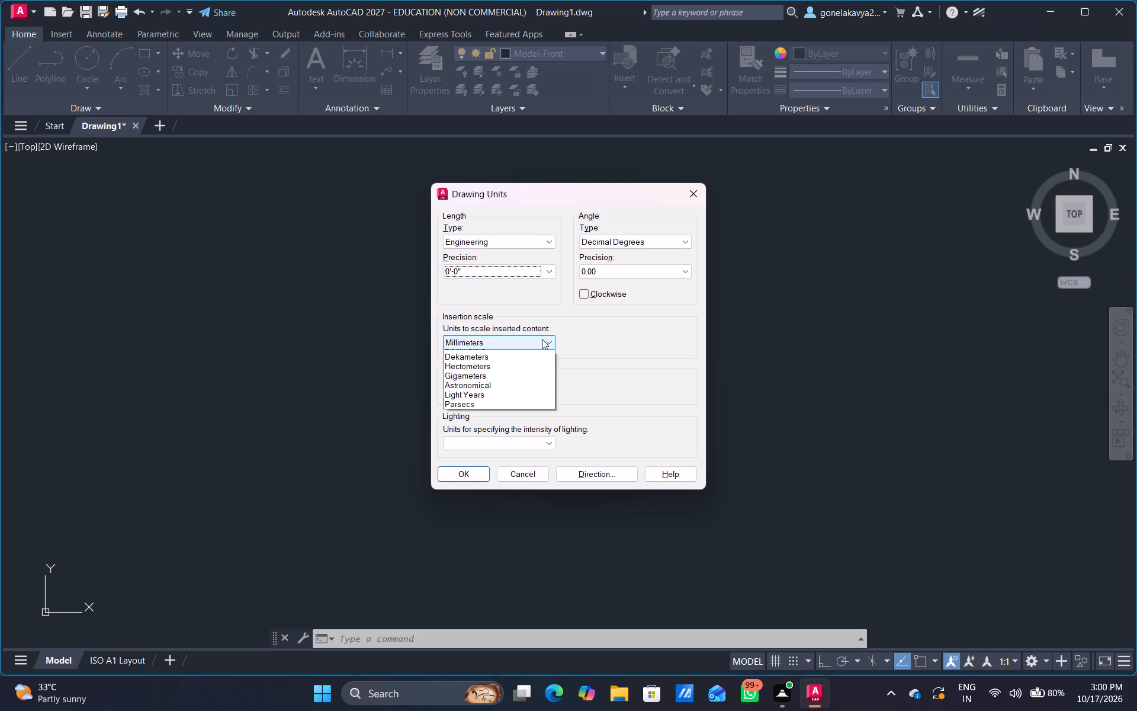
pyautogui.click(519, 366)
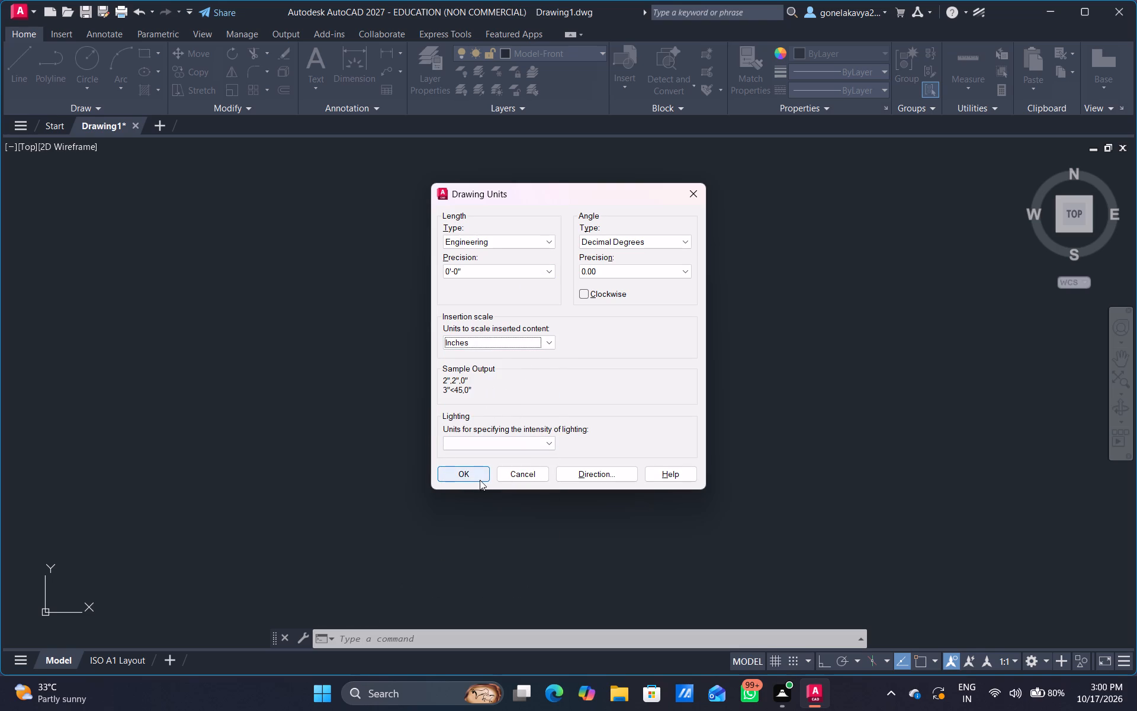
pyautogui.click(468, 475)
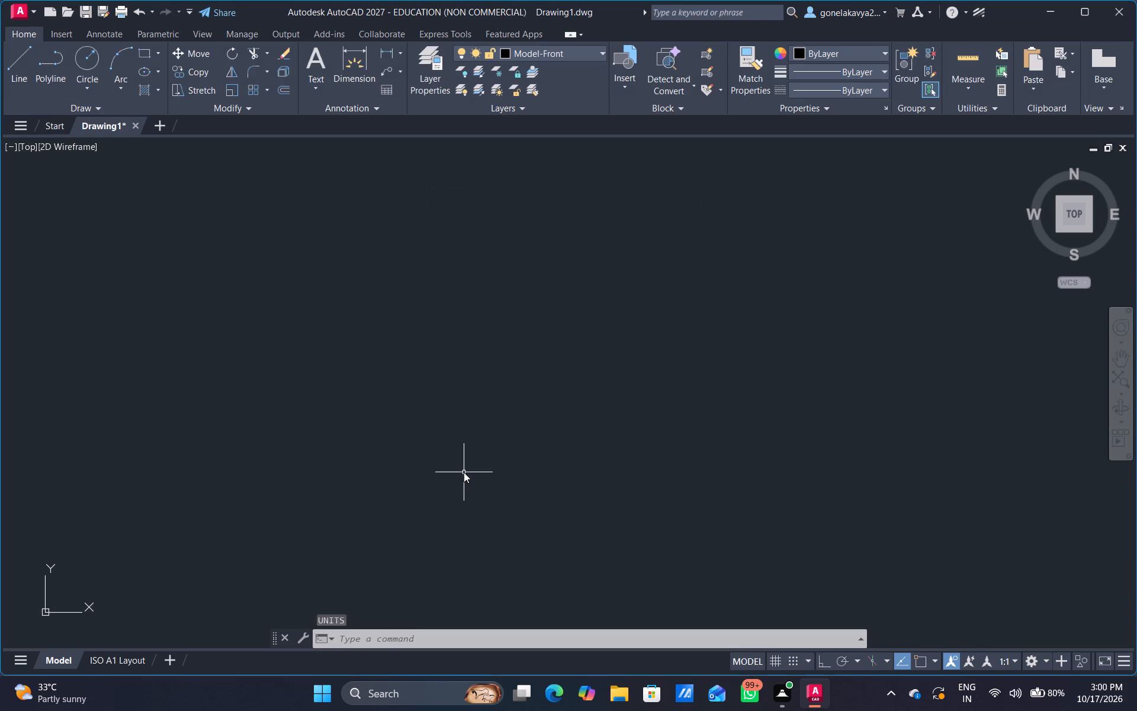
# Set the ISO-25 dimension style overrides to text height 1" and Engineering primary units with 0'-0" precision, keeping them current.
pyautogui.press('d')
pyautogui.press('Return')
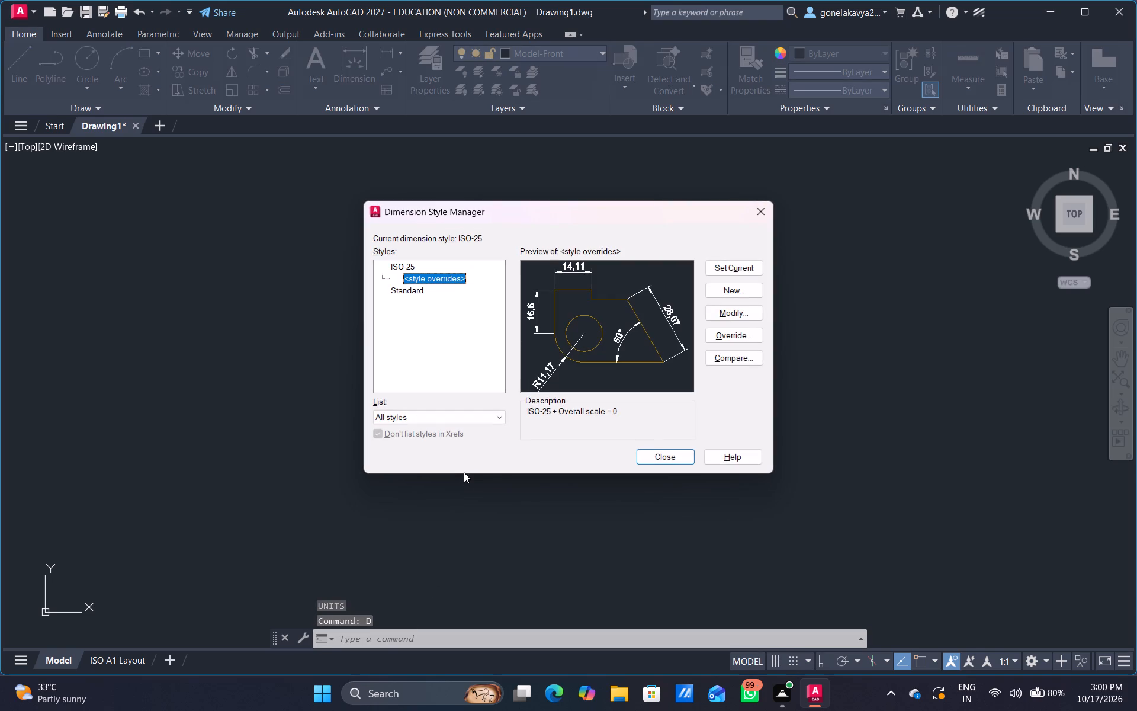
pyautogui.click(749, 305)
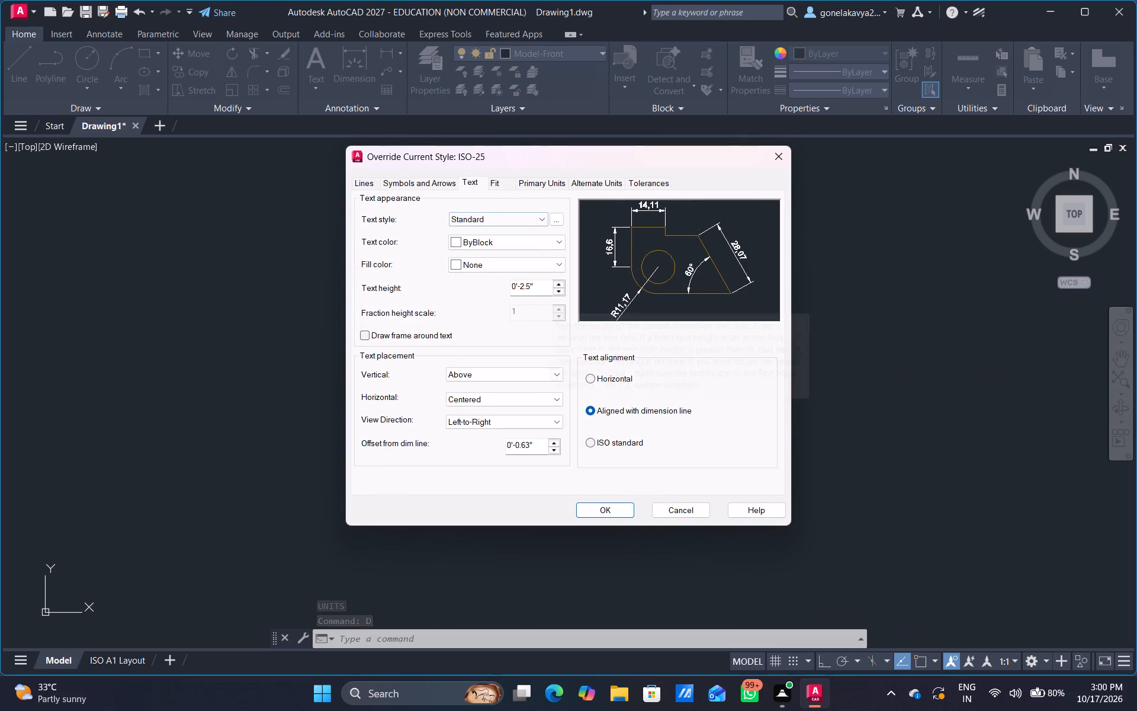
pyautogui.moveTo(541, 284); pyautogui.dragTo(506, 296)
pyautogui.press('BackSpace')
pyautogui.press('1')
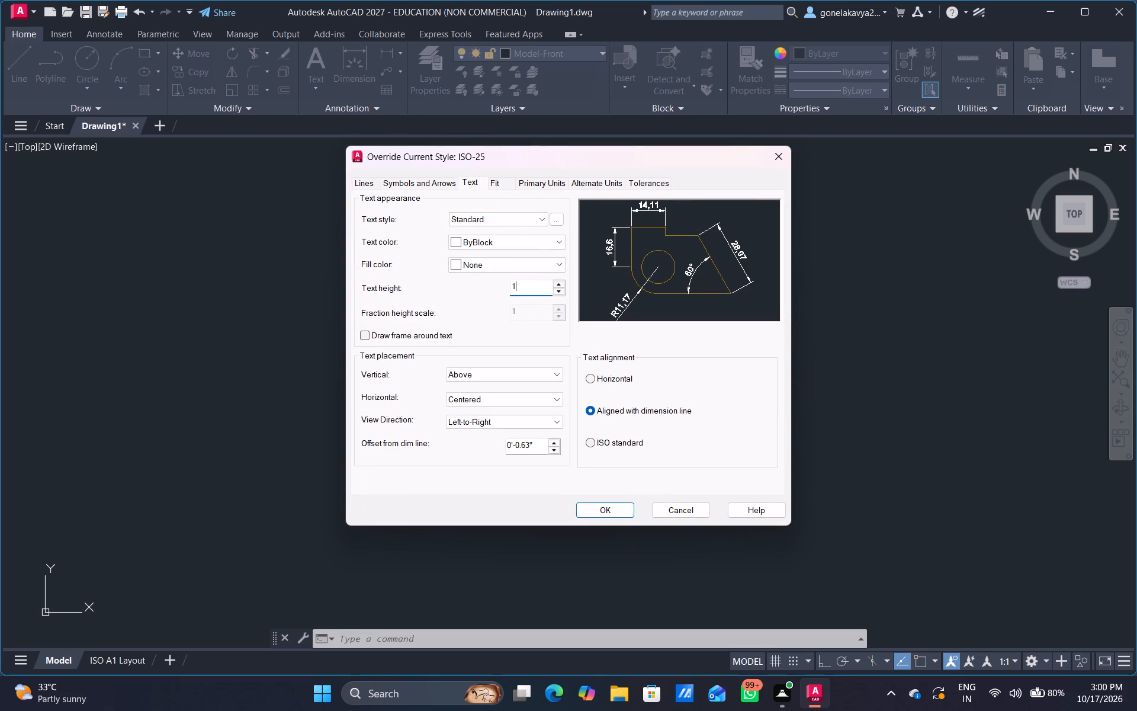
pyautogui.click(551, 187)
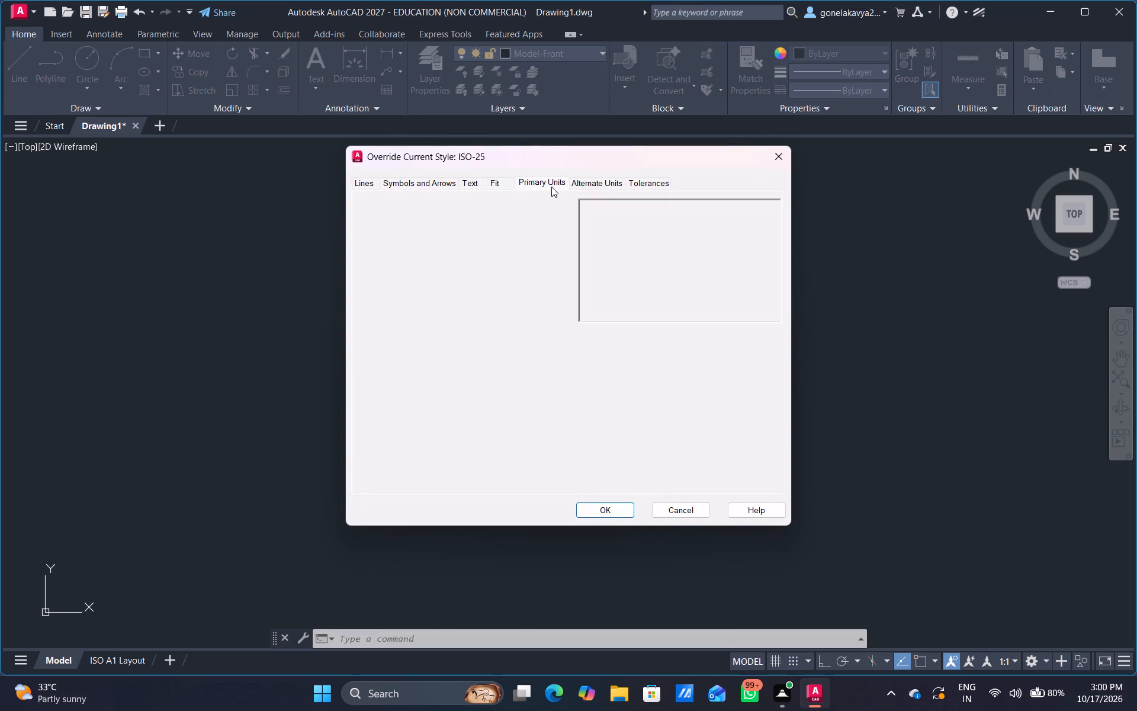
pyautogui.click(534, 213)
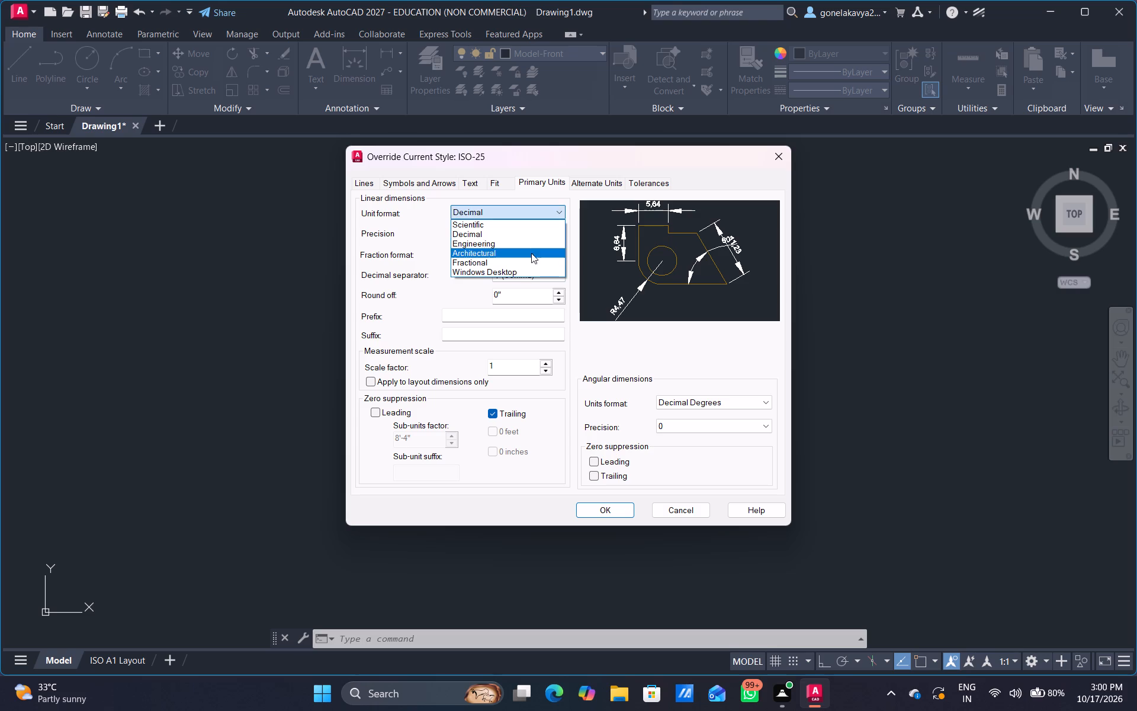
pyautogui.click(526, 243)
pyautogui.click(526, 236)
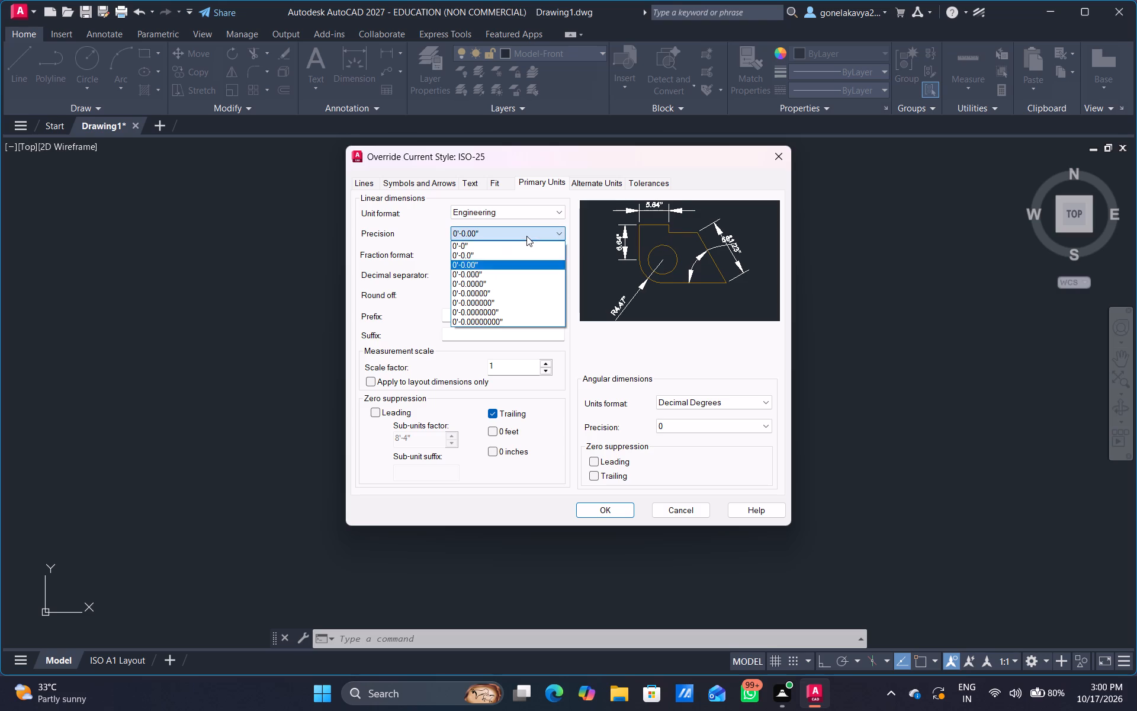
pyautogui.click(525, 242)
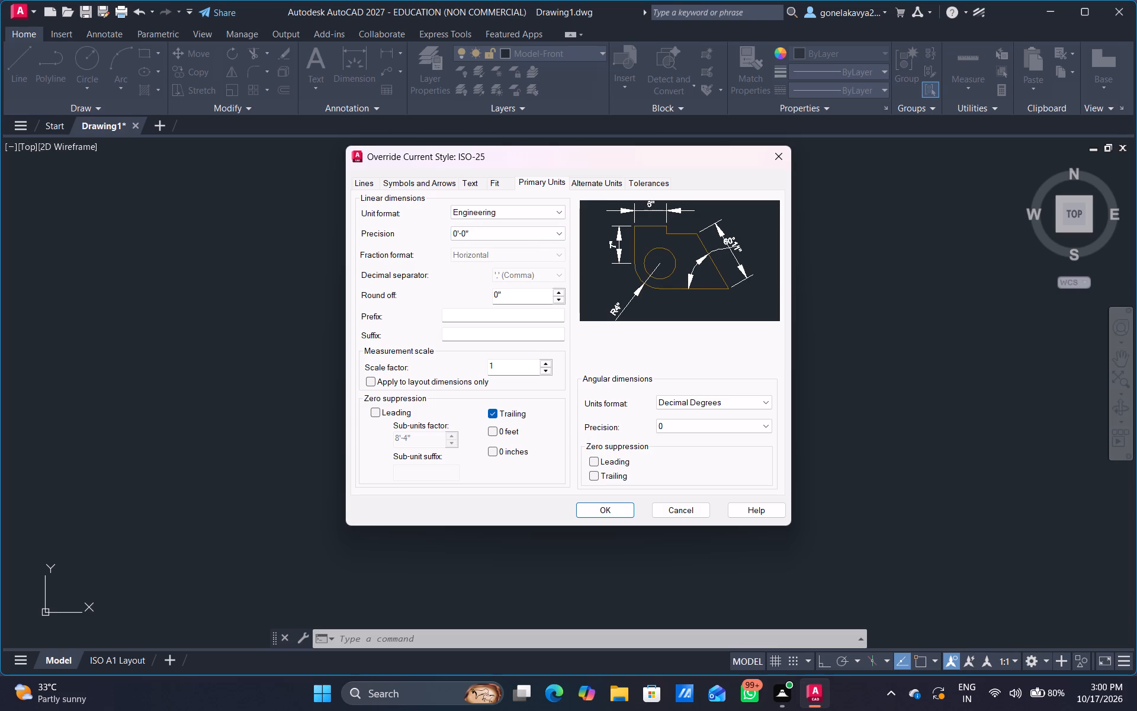
pyautogui.click(595, 509)
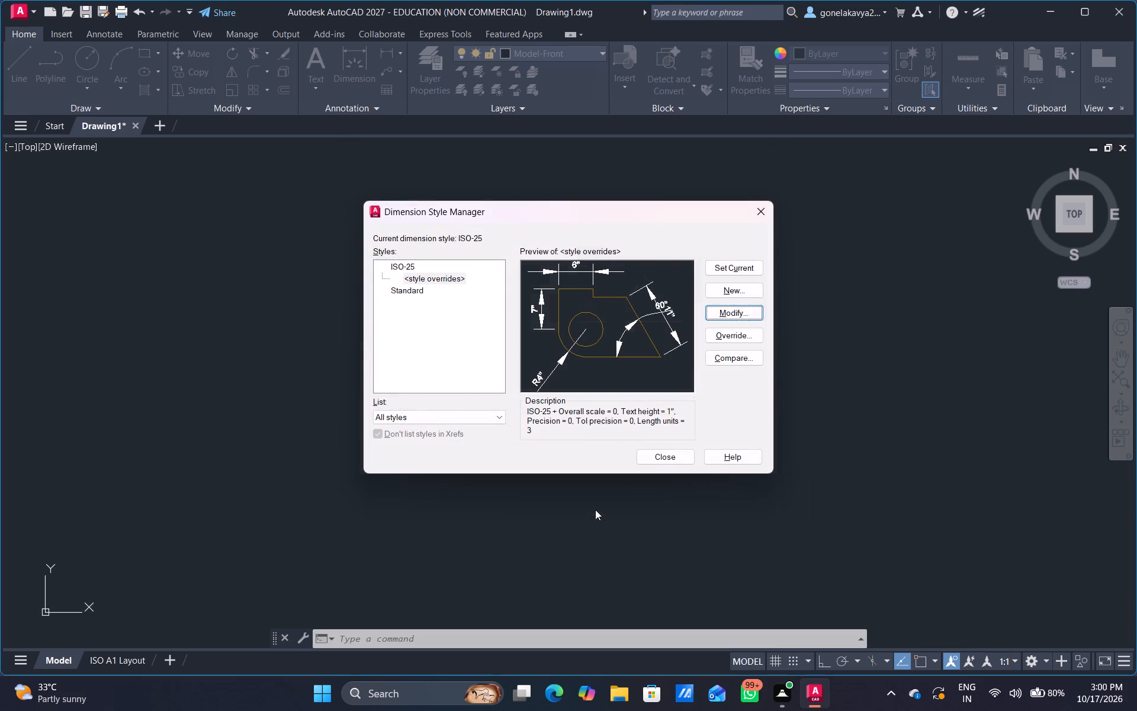
pyautogui.click(745, 266)
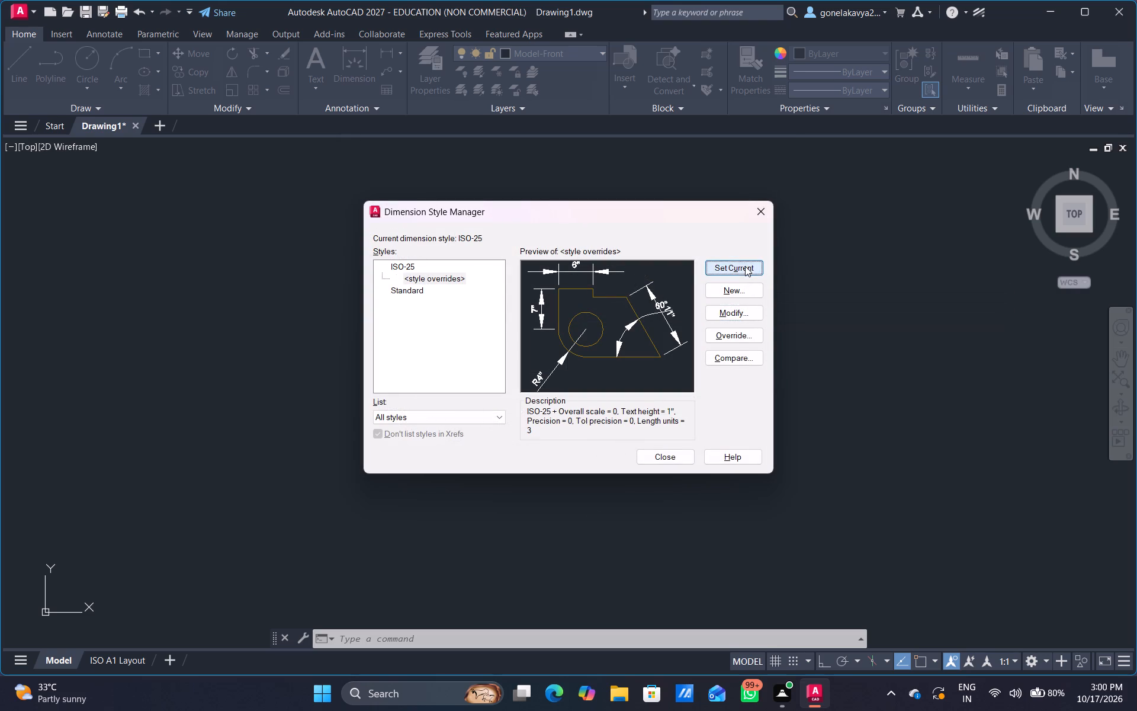
pyautogui.click(669, 461)
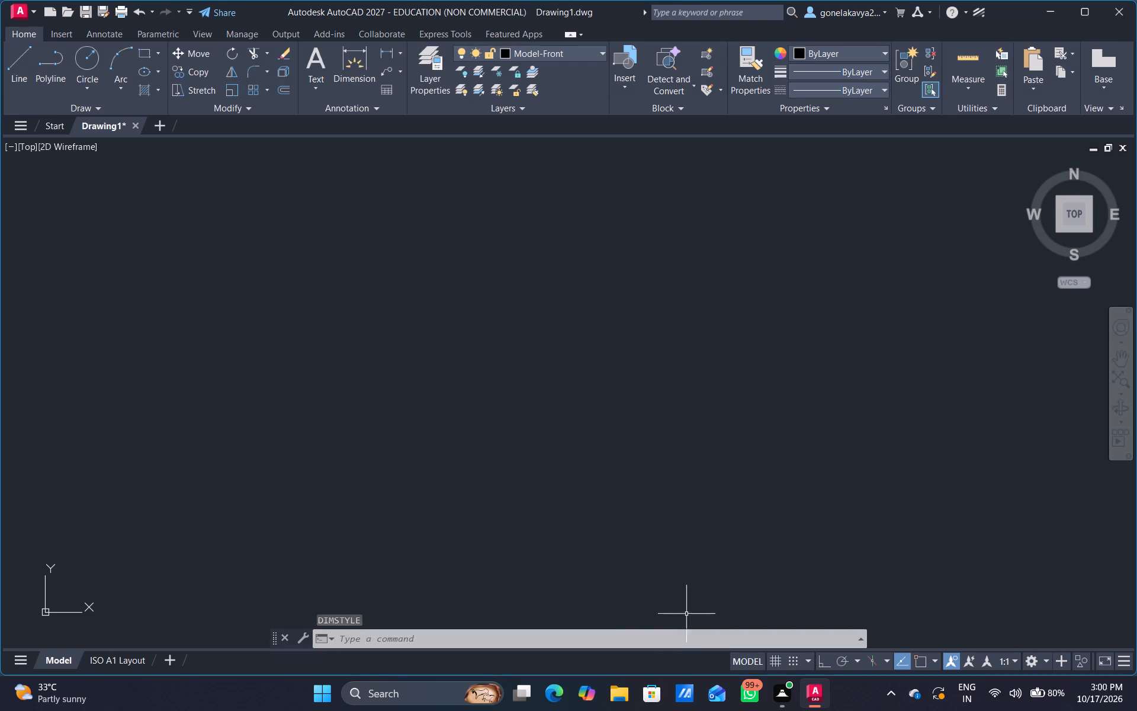
# With Ortho on, draw a 40' line straight up and a 30' horizontal line rightward from its upper end.
pyautogui.press('l')
pyautogui.press('Return')
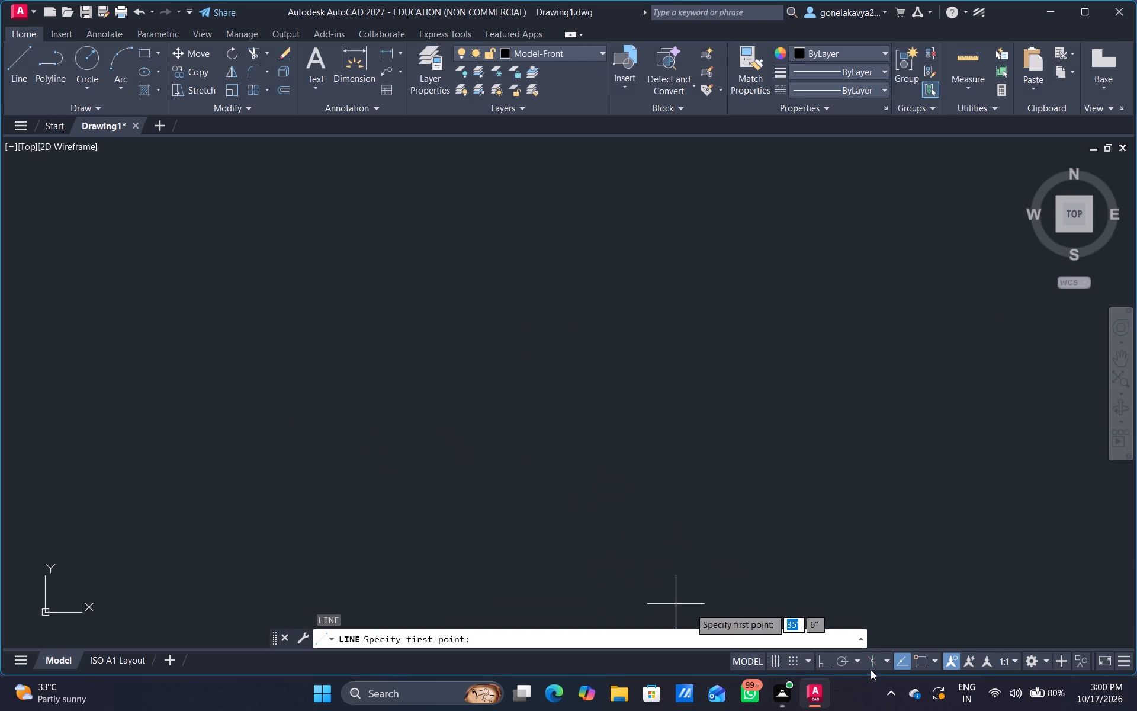
pyautogui.click(827, 656)
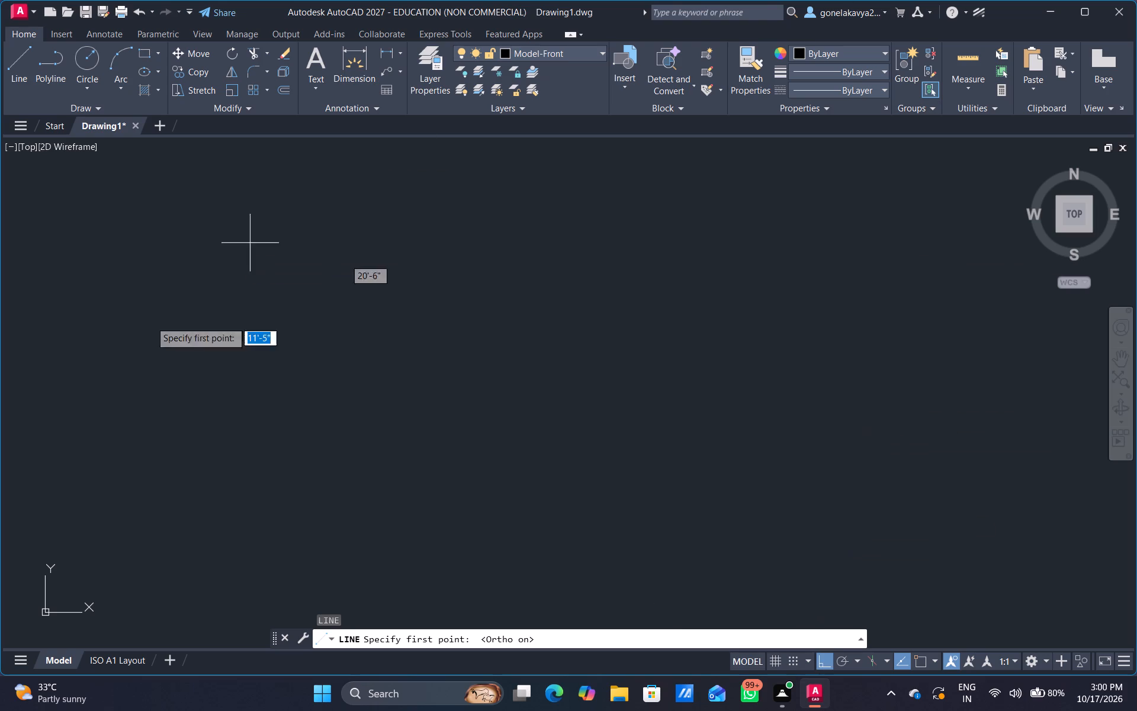
pyautogui.click(371, 504)
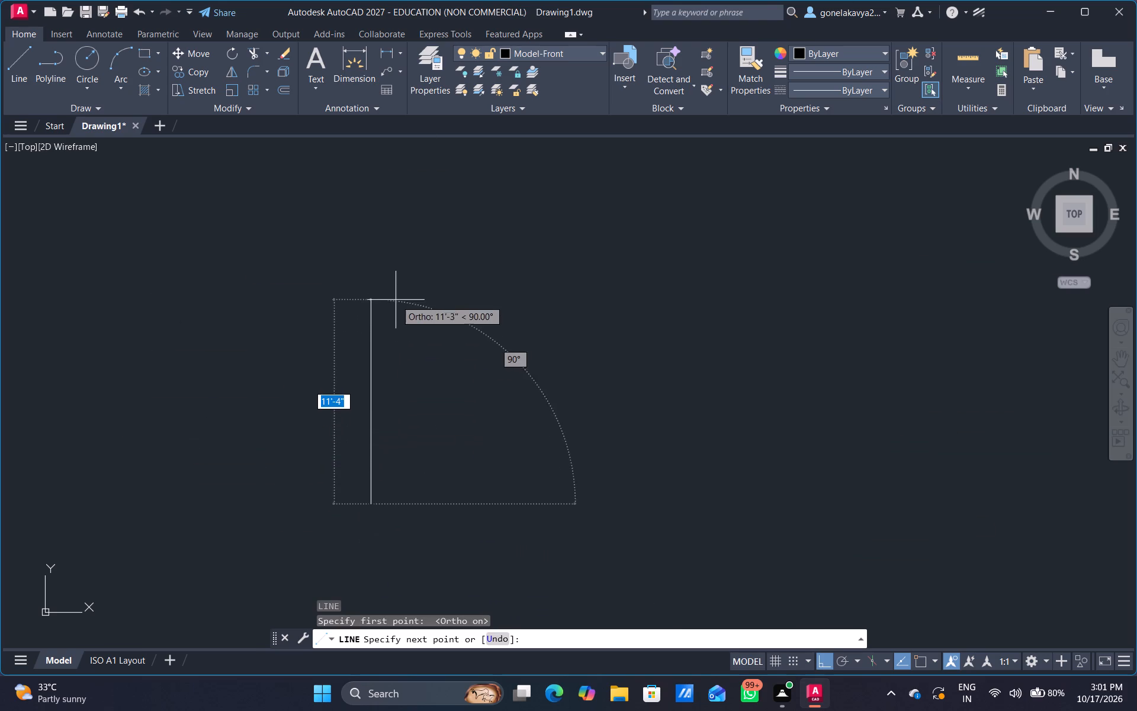
pyautogui.write('40')
pyautogui.write('.0')
pyautogui.press("'")
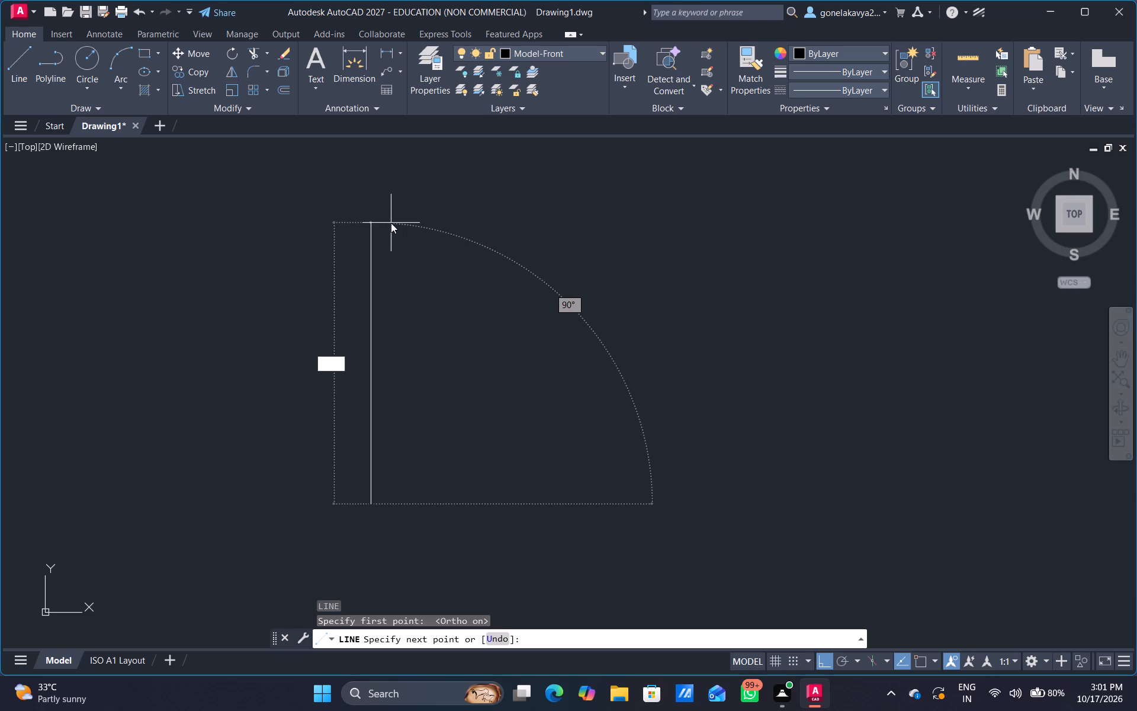
pyautogui.press('Return')
pyautogui.scroll(-3, 391, 223)
pyautogui.moveTo(390, 243); pyautogui.dragTo(356, 383, button='middle')
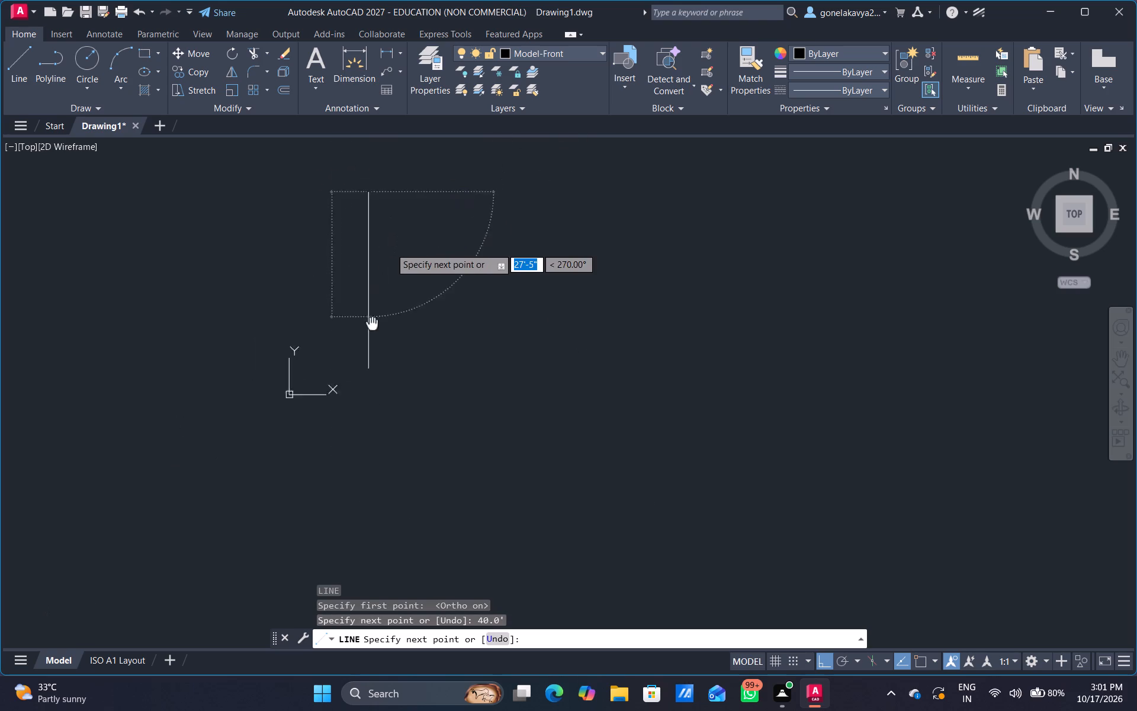
pyautogui.moveTo(356, 383); pyautogui.dragTo(322, 519, button='middle')
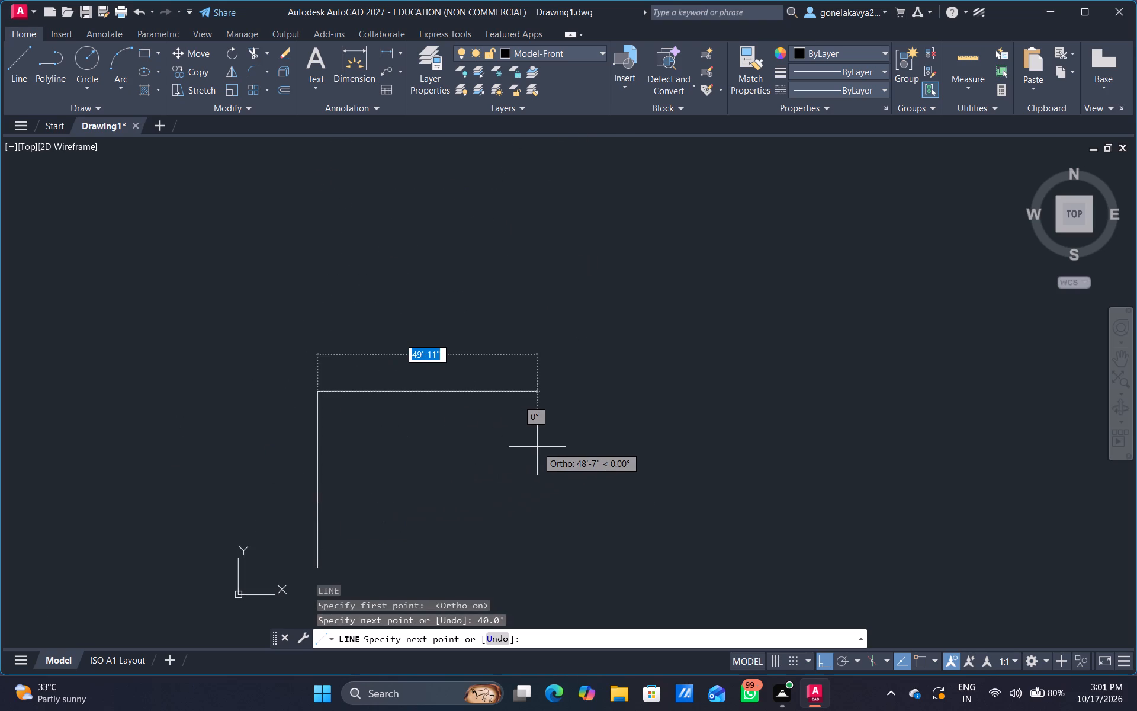
pyautogui.write('30.')
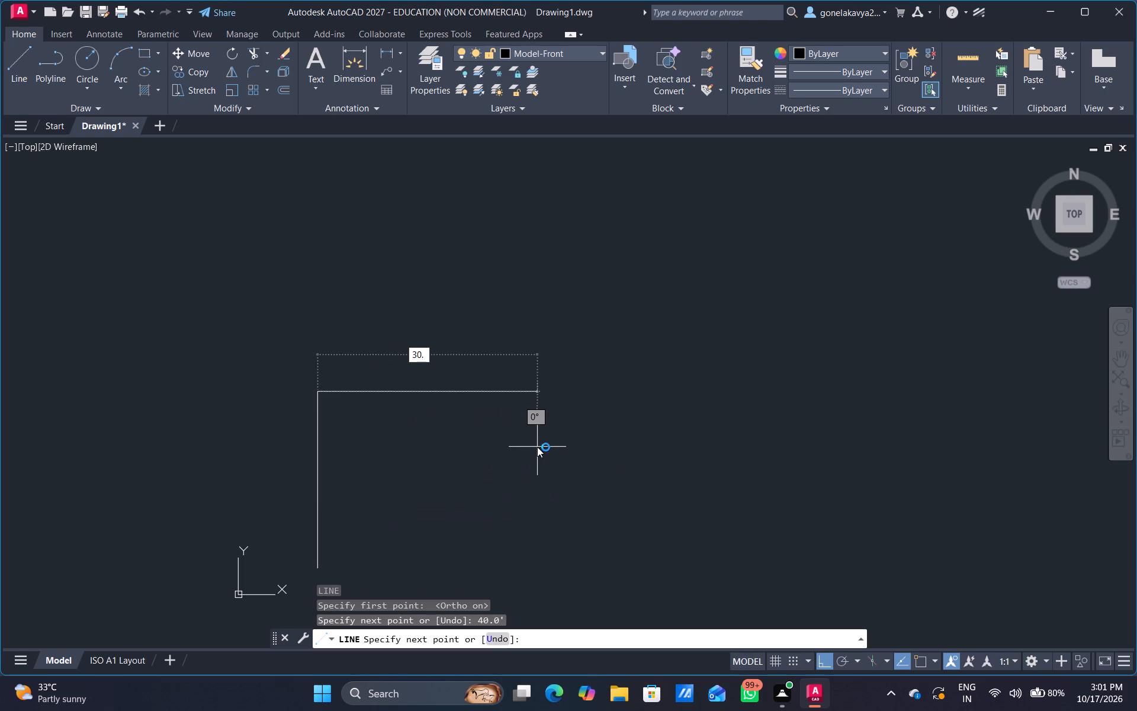
pyautogui.write("0'")
pyautogui.press('Return')
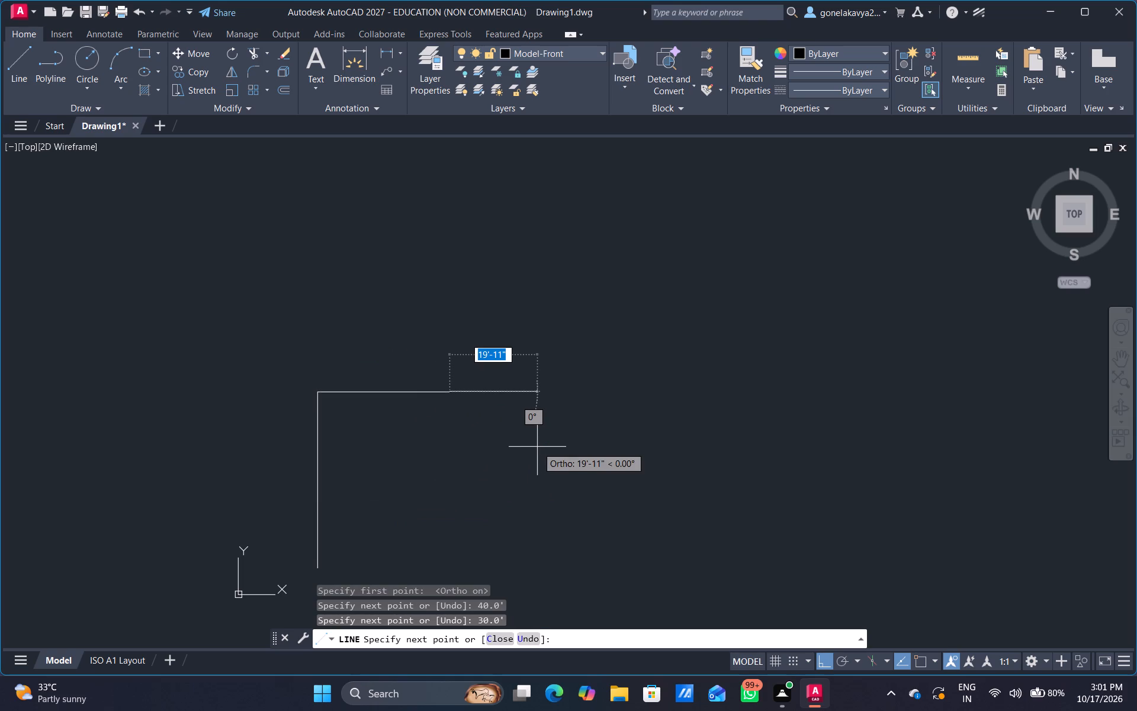
# Complete the rectangle with a 40' line straight down and a 30' line back to the starting point.
pyautogui.moveTo(432, 529); pyautogui.dragTo(412, 328, button='middle')
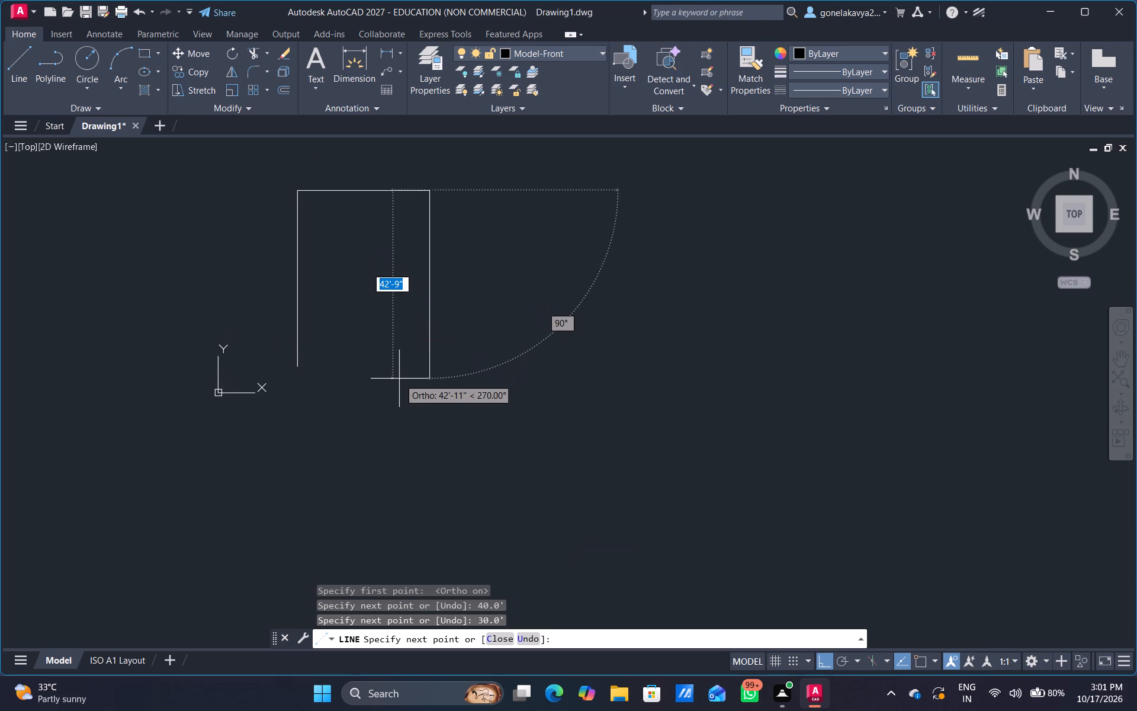
pyautogui.write('40.0')
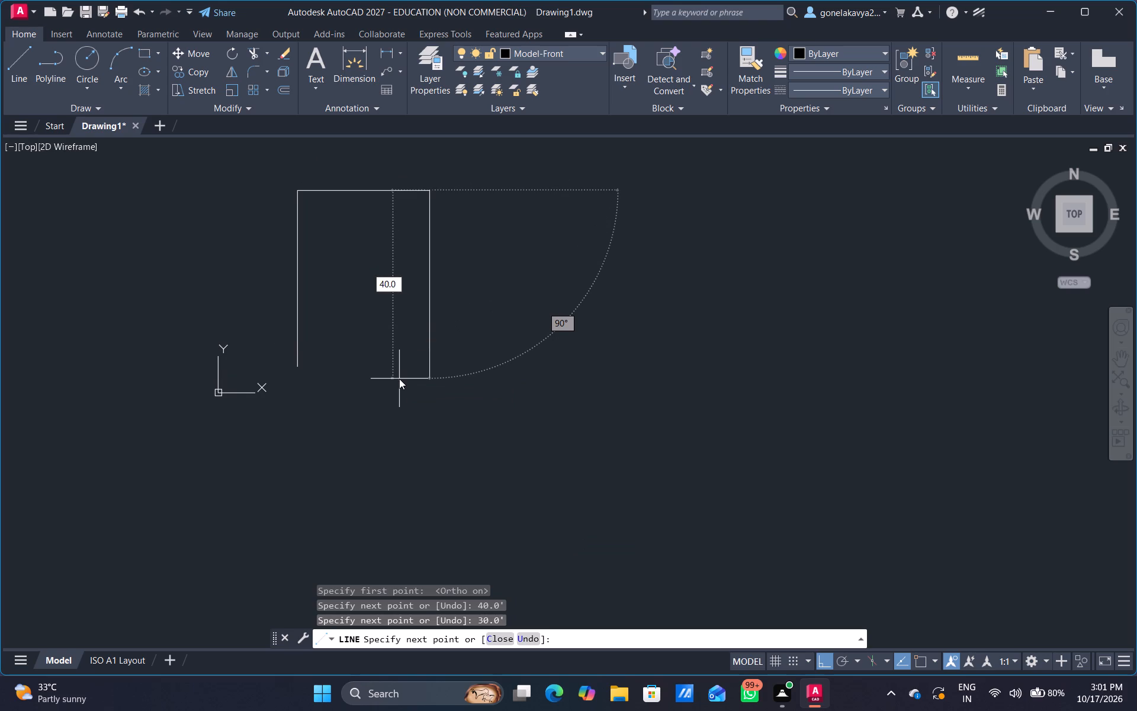
pyautogui.press("'")
pyautogui.press('Return')
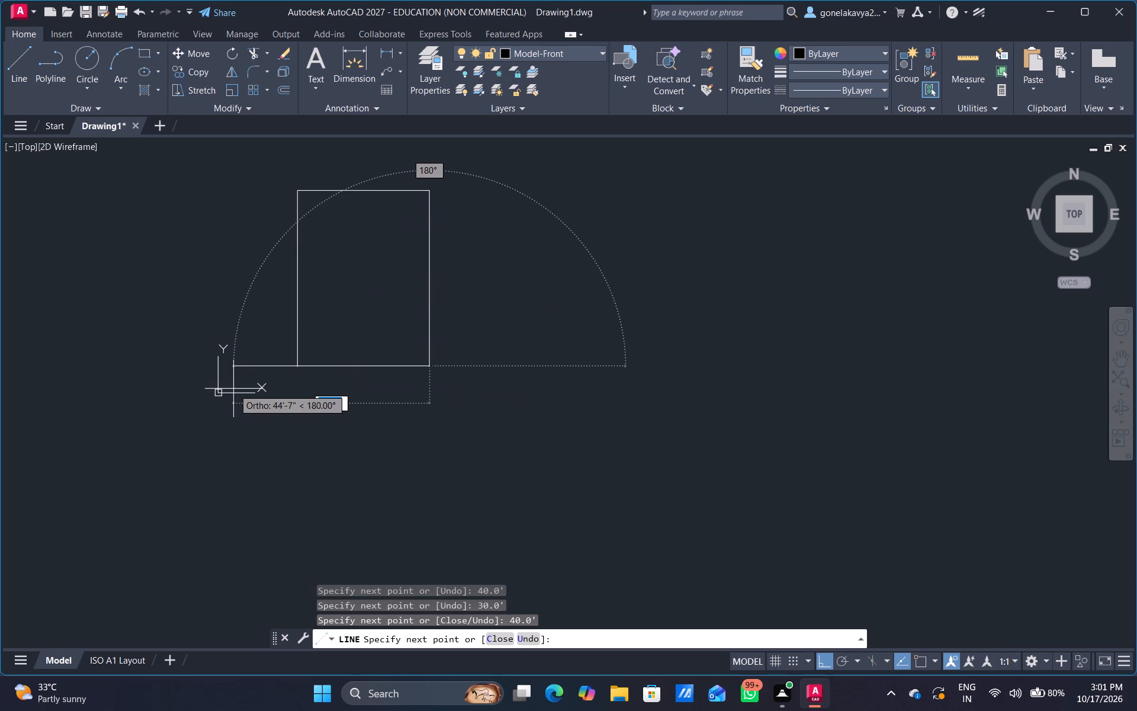
pyautogui.write("30.0'")
pyautogui.press('Return')
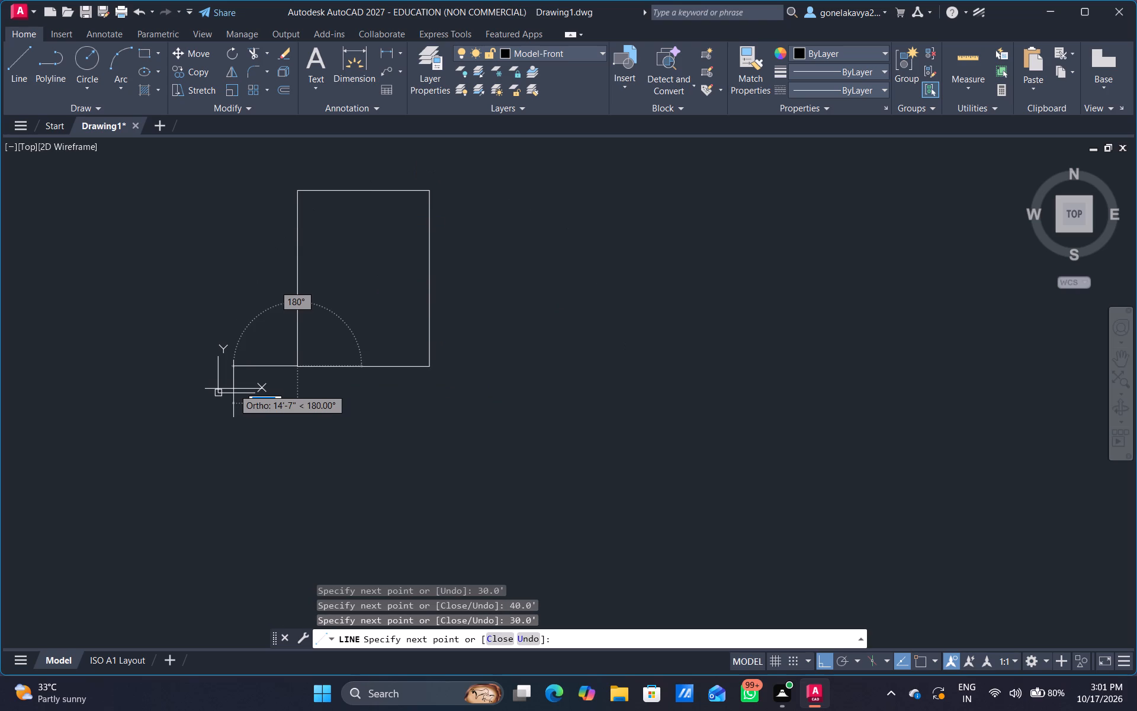
pyautogui.press('Escape')
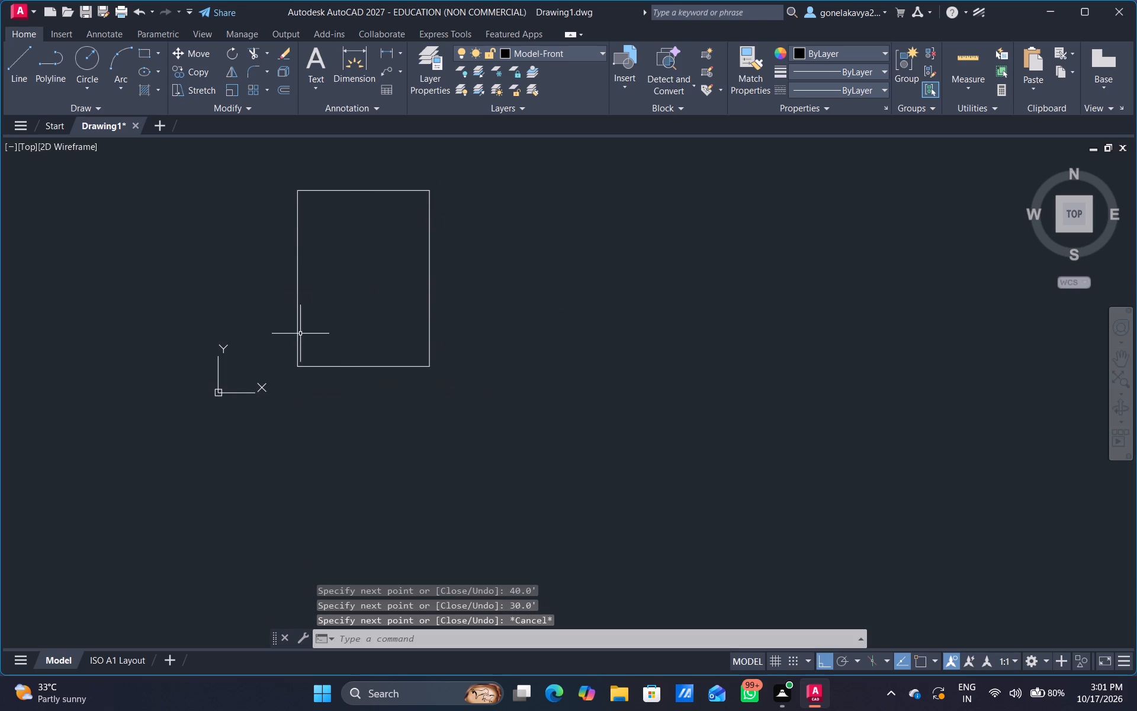
# Offset all four sides of the rectangular outline 9" inward to form the outer walls.
pyautogui.moveTo(335, 350); pyautogui.dragTo(473, 458, button='middle')
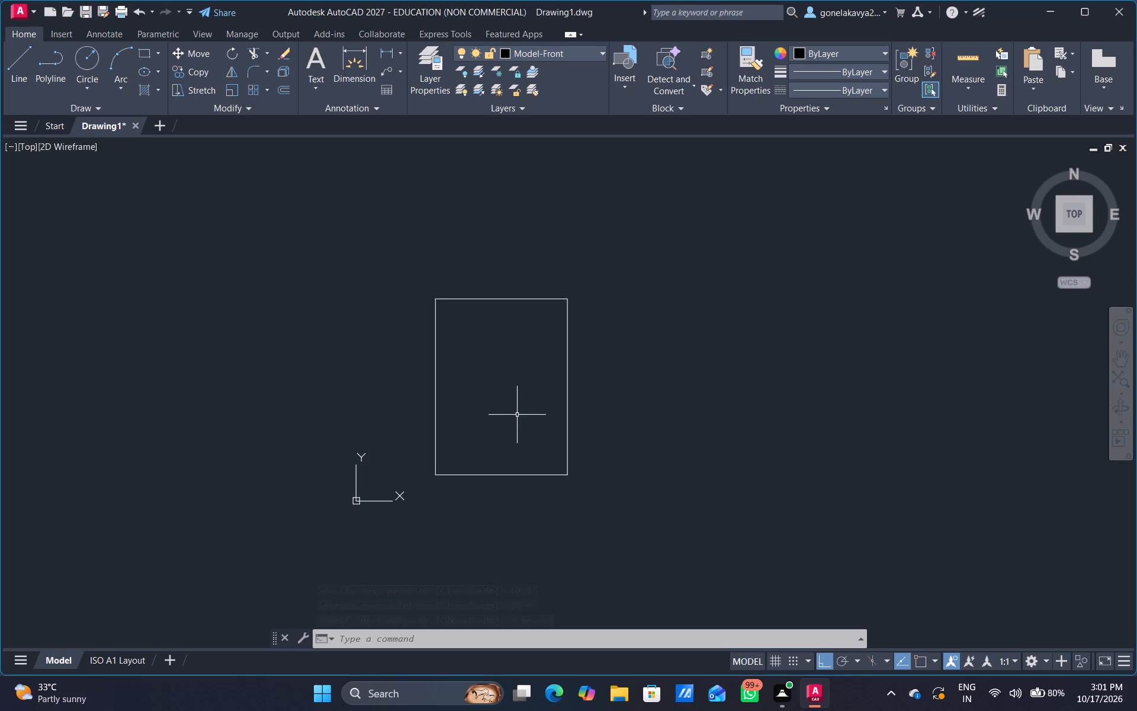
pyautogui.scroll(2, 532, 409)
pyautogui.scroll(-1, 532, 409)
pyautogui.moveTo(543, 414); pyautogui.dragTo(551, 448, button='middle')
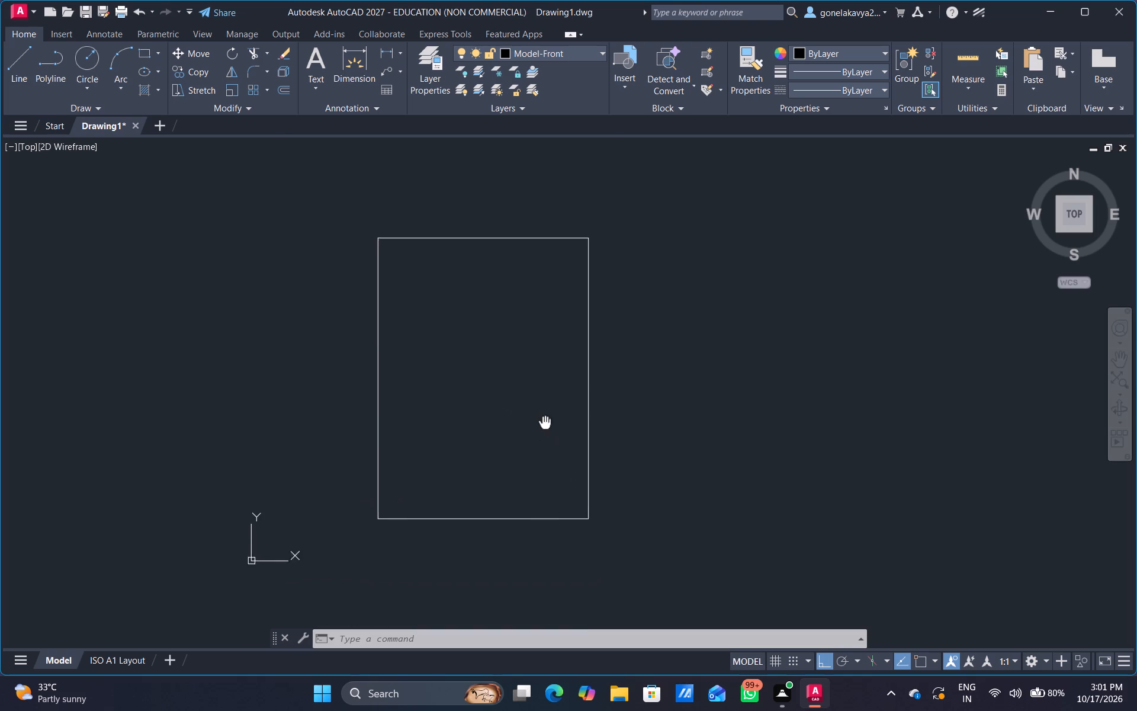
pyautogui.moveTo(551, 448); pyautogui.dragTo(547, 465, button='middle')
pyautogui.press('Escape')
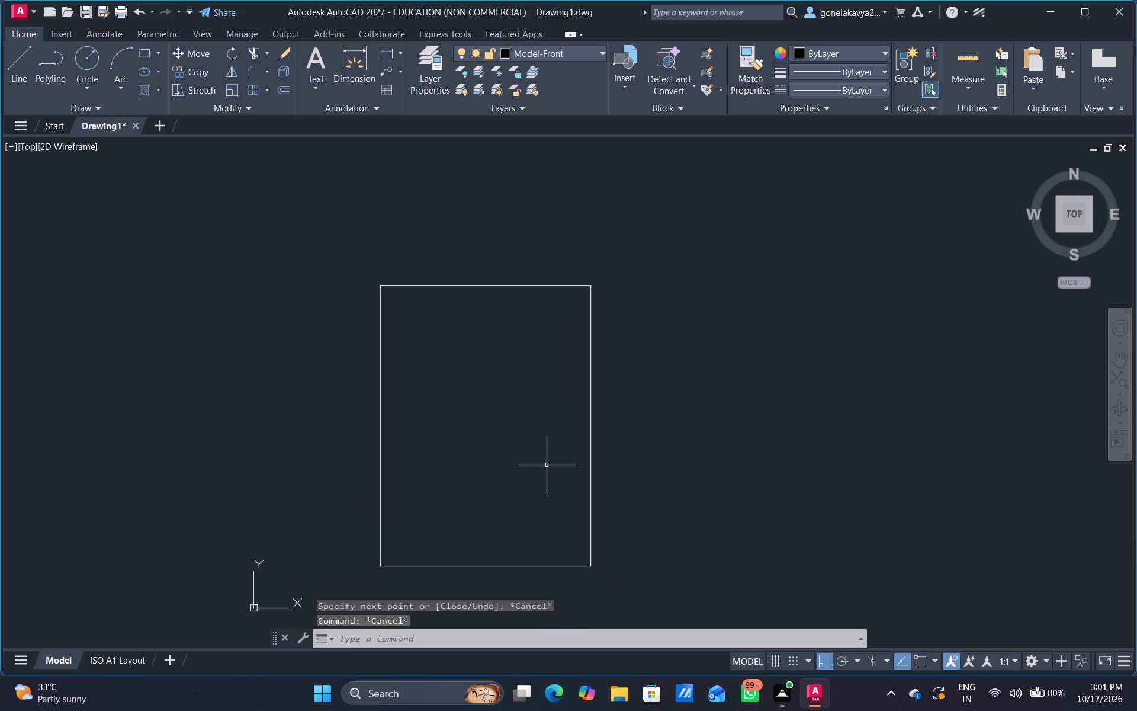
pyautogui.press('o')
pyautogui.press('Return')
pyautogui.press('9')
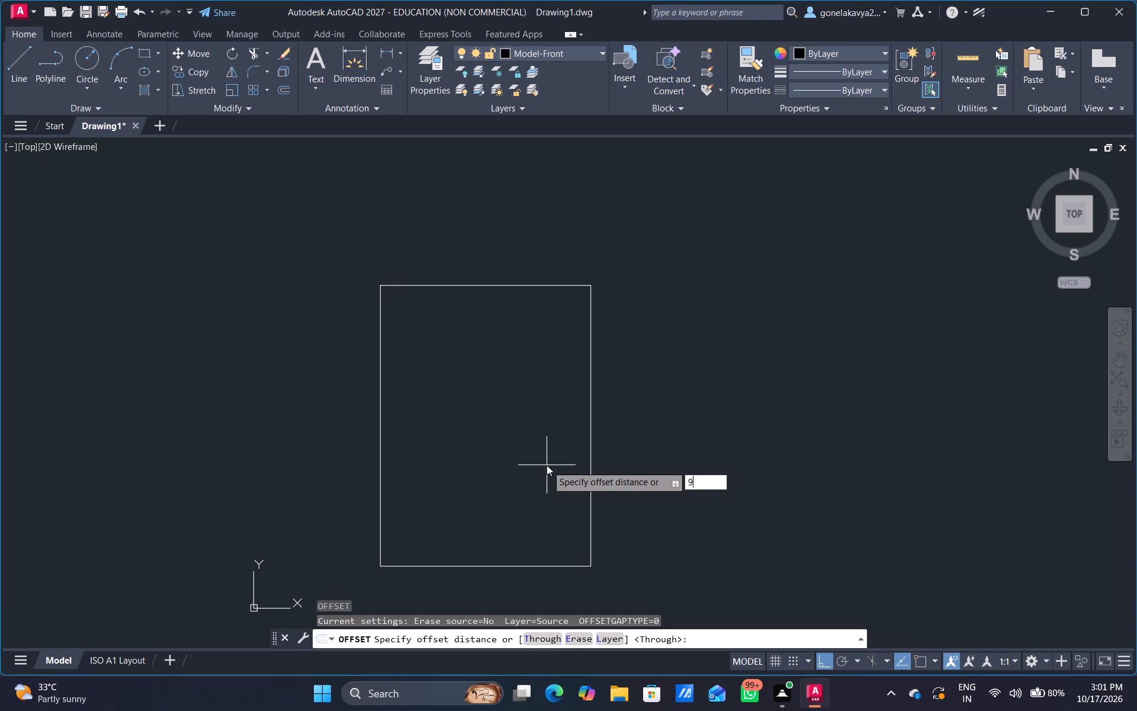
pyautogui.hotkey('shift', '"')
pyautogui.press('Return')
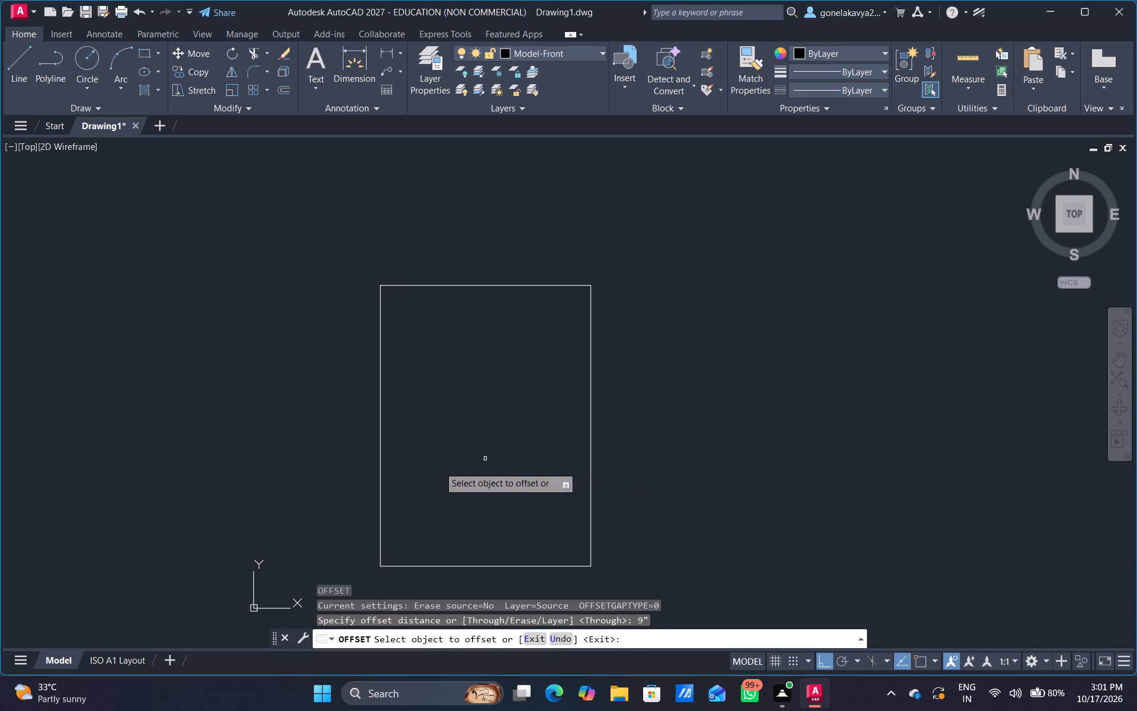
pyautogui.click(380, 537)
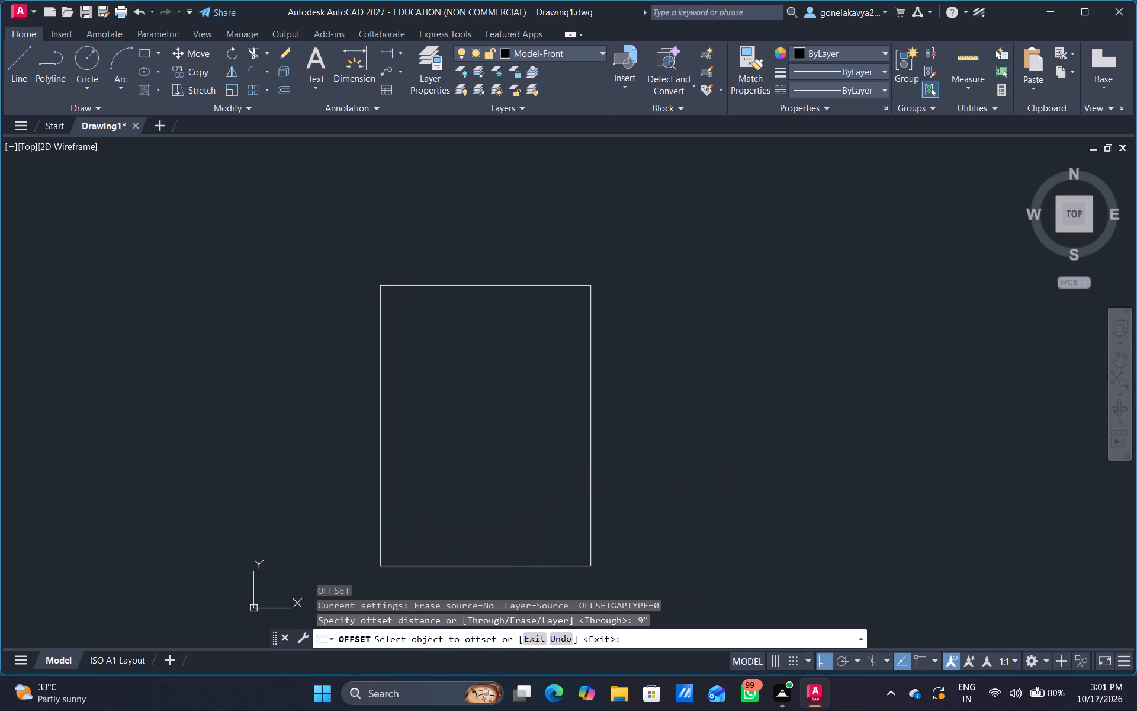
pyautogui.click(415, 527)
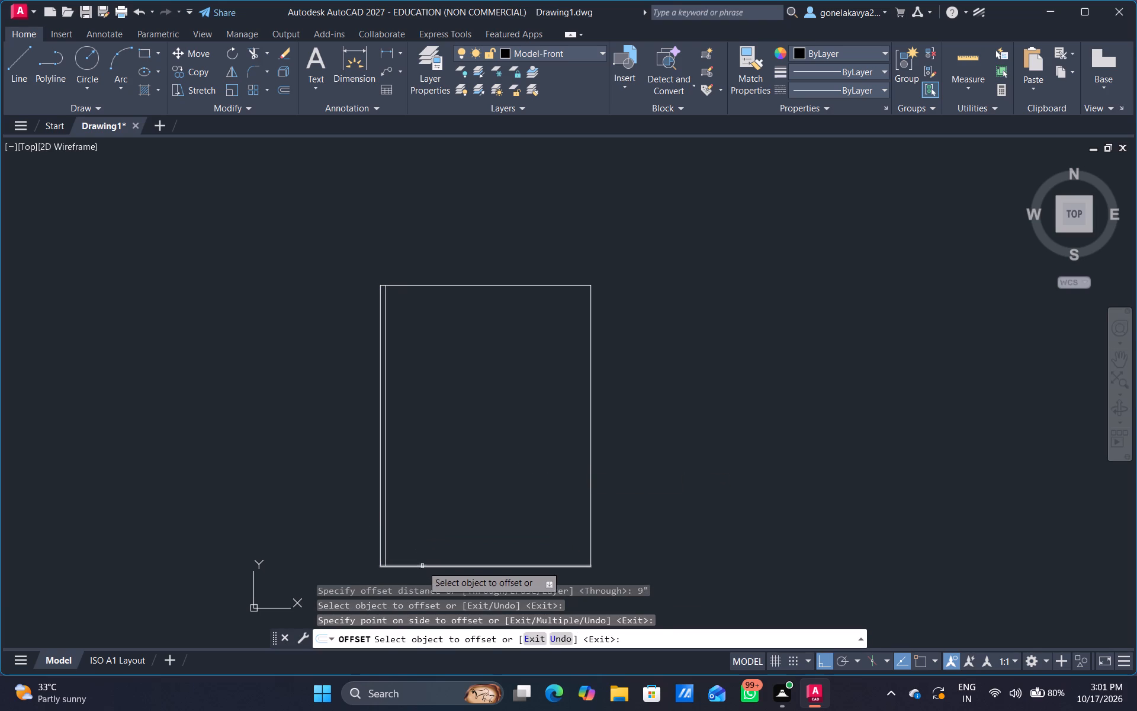
pyautogui.click(422, 565)
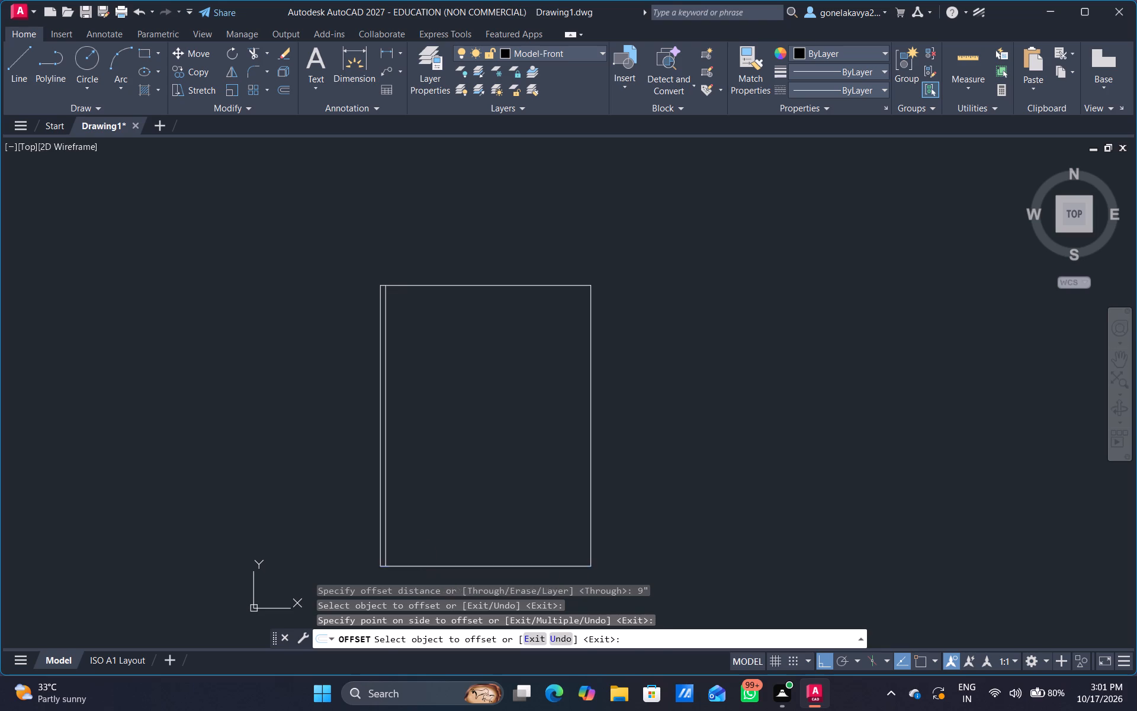
pyautogui.click(431, 530)
pyautogui.moveTo(476, 286); pyautogui.dragTo(476, 300)
pyautogui.click(482, 330)
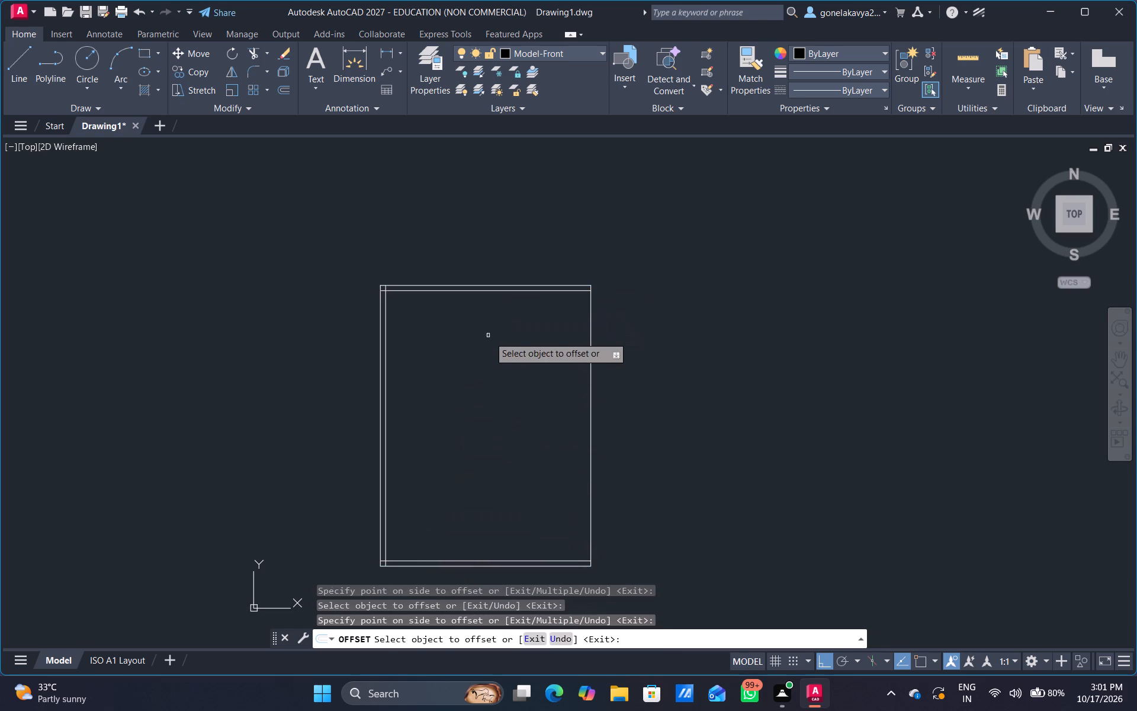
pyautogui.click(592, 443)
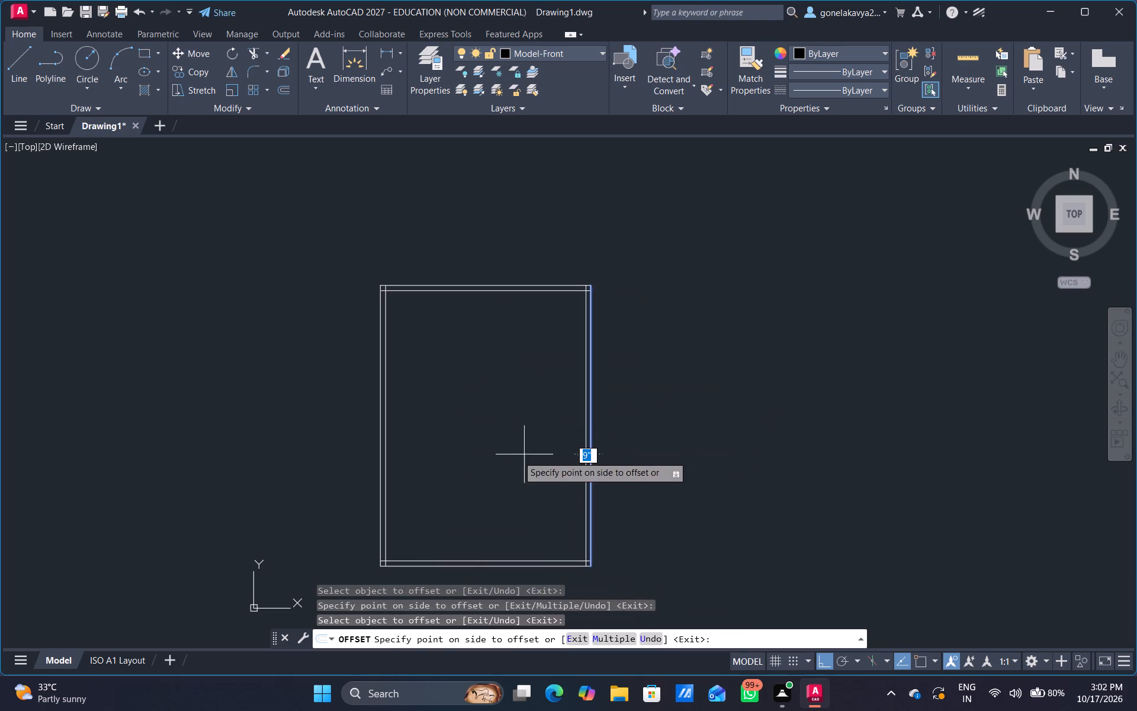
pyautogui.click(517, 456)
# Offset the left wall's inner line 10.4' to the right, and offset the resulting line another 4.5" right to form a vertical partition.
pyautogui.scroll(1, 433, 352)
pyautogui.moveTo(436, 354); pyautogui.dragTo(451, 376, button='middle')
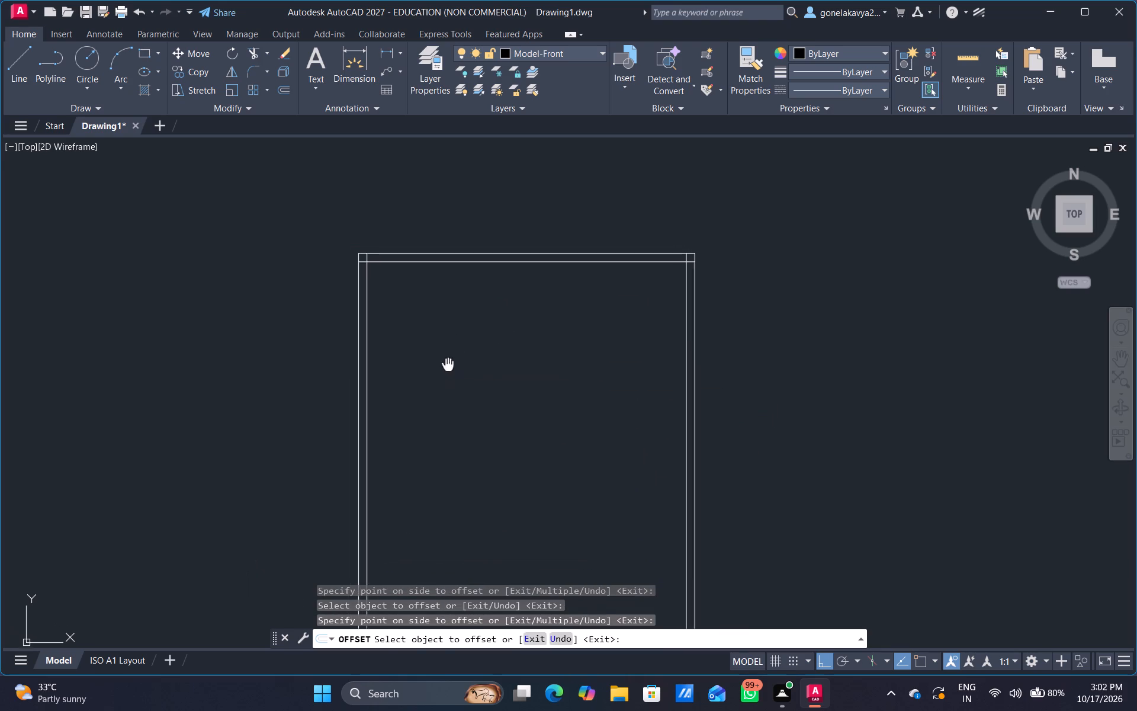
pyautogui.moveTo(451, 376); pyautogui.dragTo(470, 448, button='middle')
pyautogui.scroll(1, 470, 448)
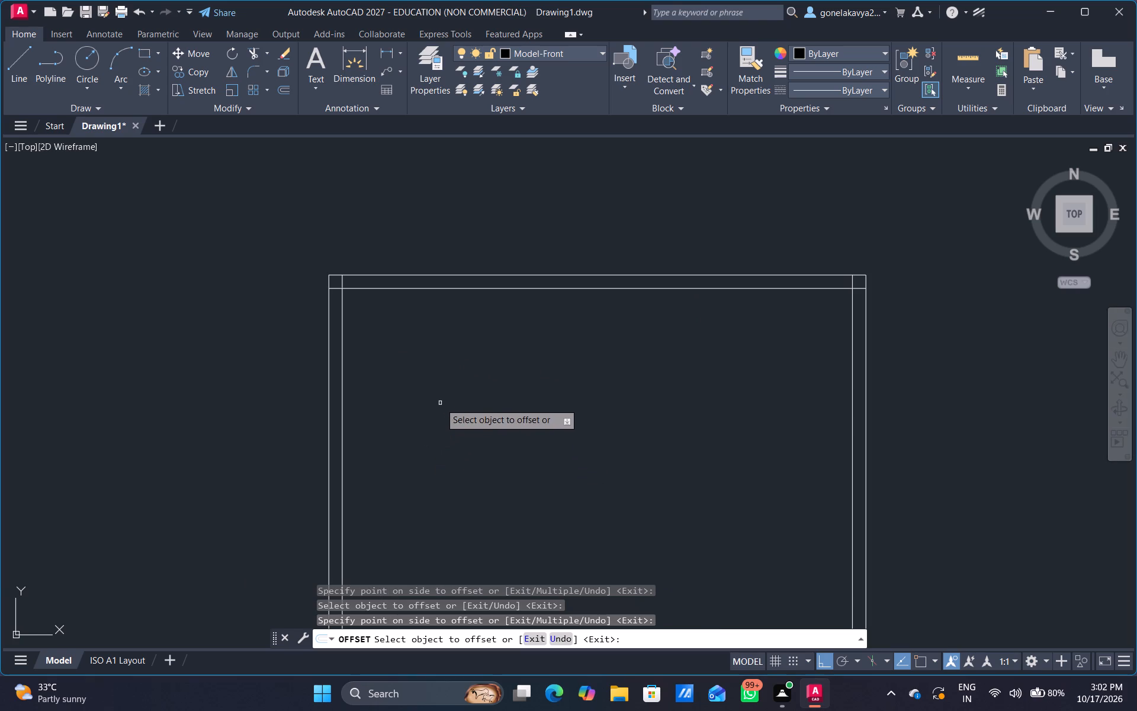
pyautogui.scroll(1, 439, 401)
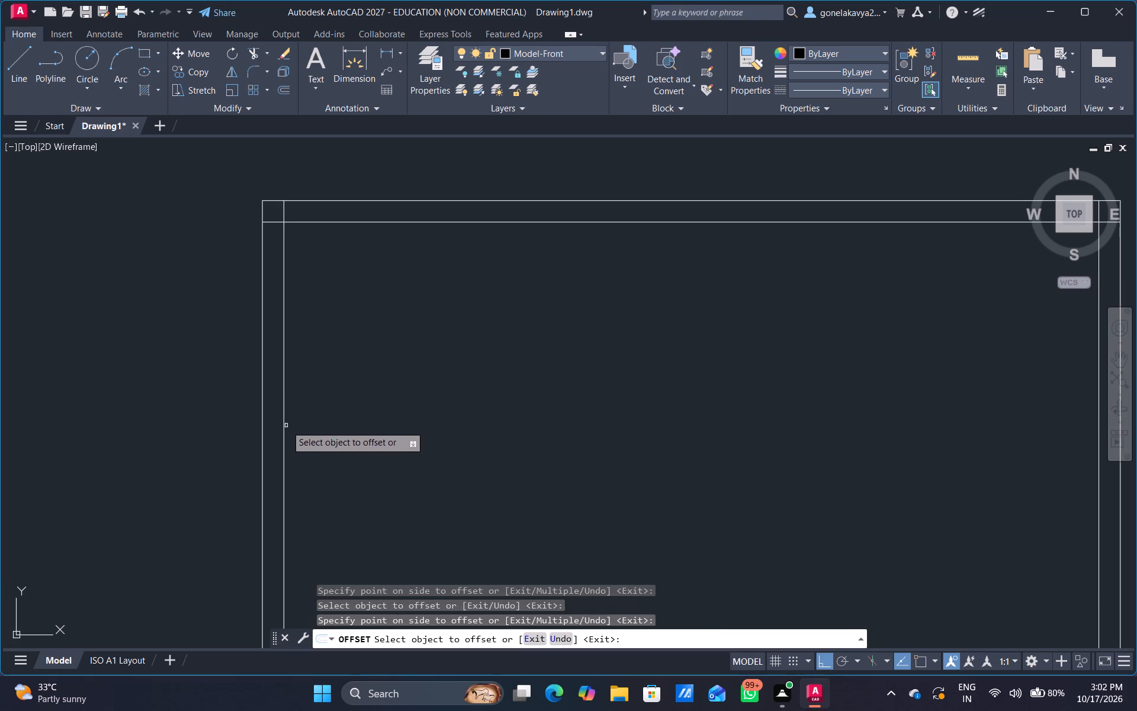
pyautogui.click(284, 427)
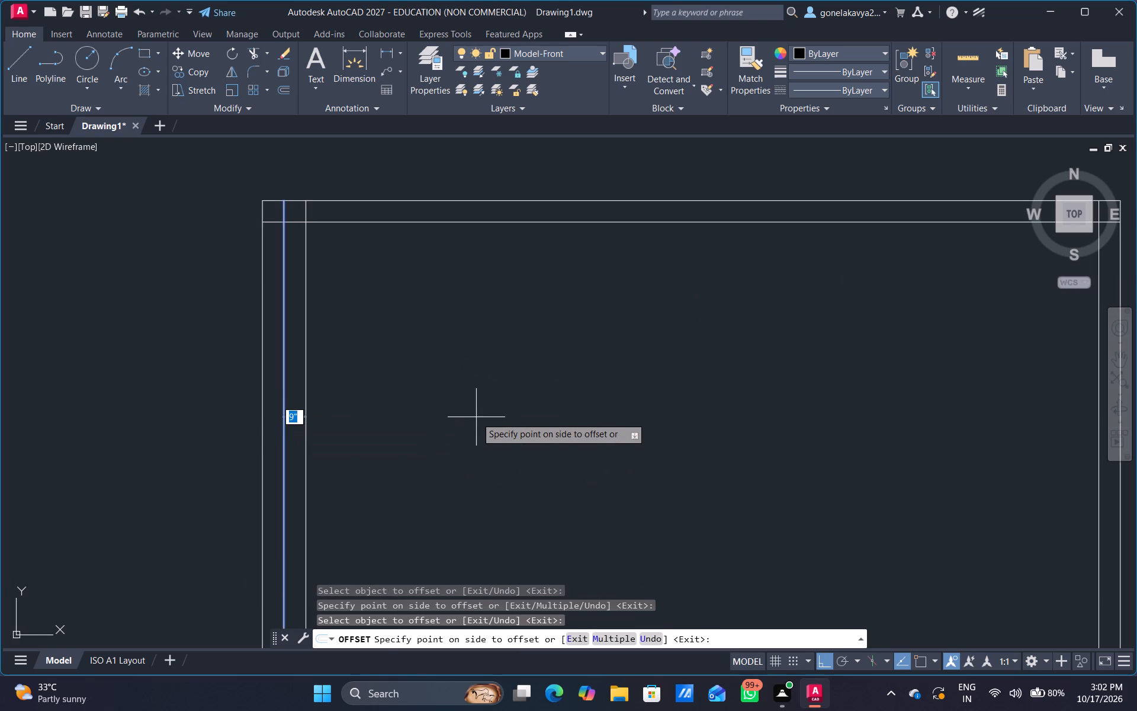
pyautogui.write("10.4'")
pyautogui.press('Return')
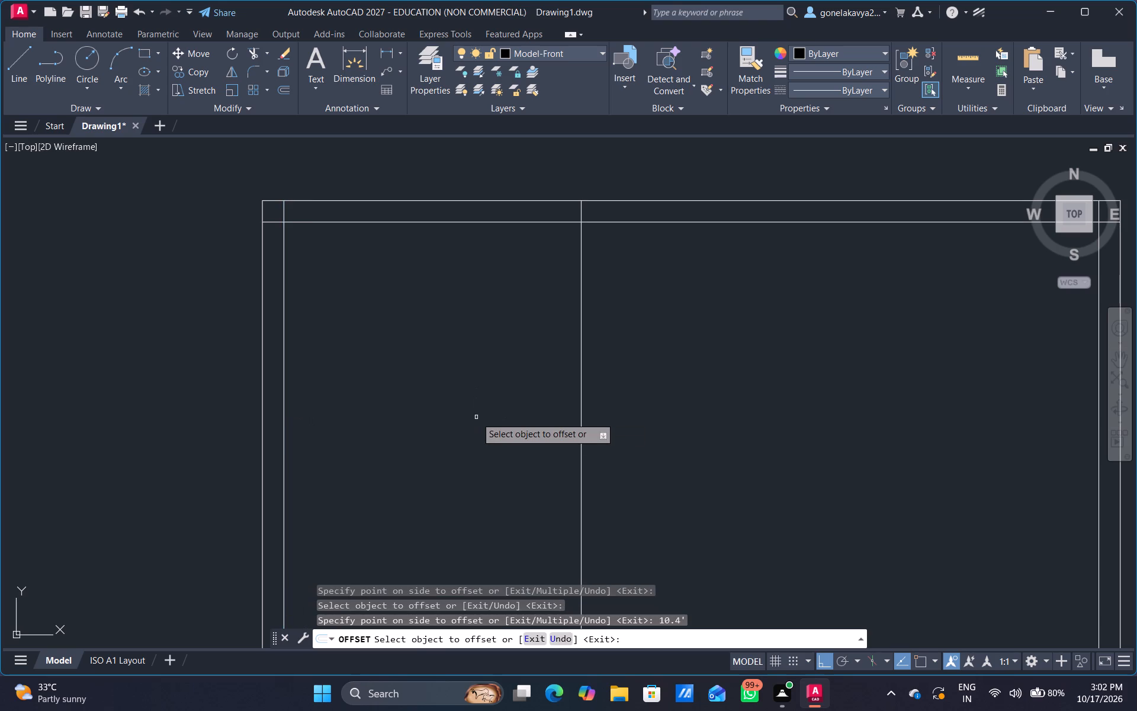
pyautogui.scroll(-1, 486, 423)
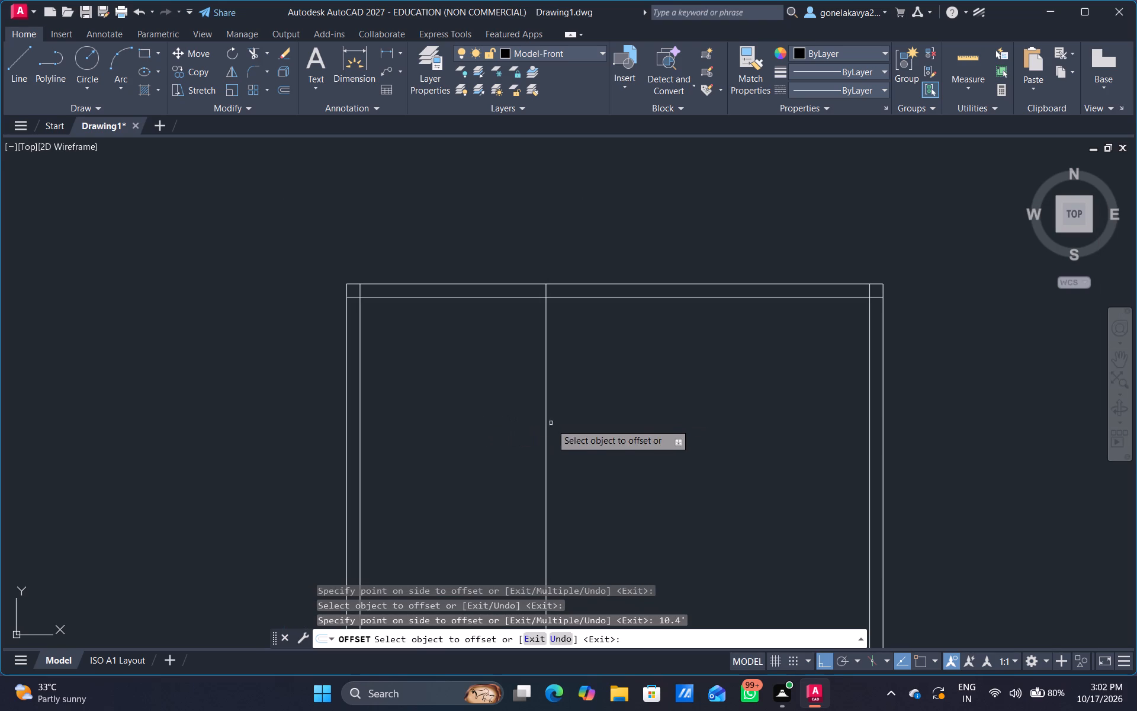
pyautogui.click(547, 434)
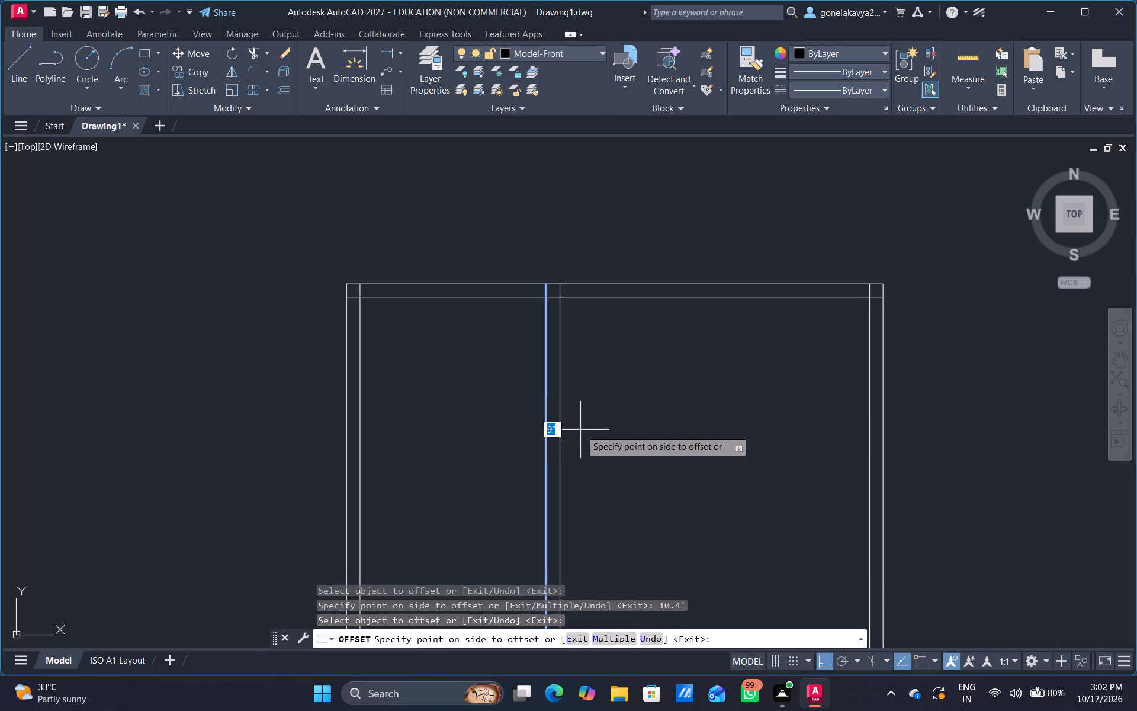
pyautogui.press('4')
pyautogui.write('.5')
pyautogui.hotkey('shift', '"')
pyautogui.press('Return')
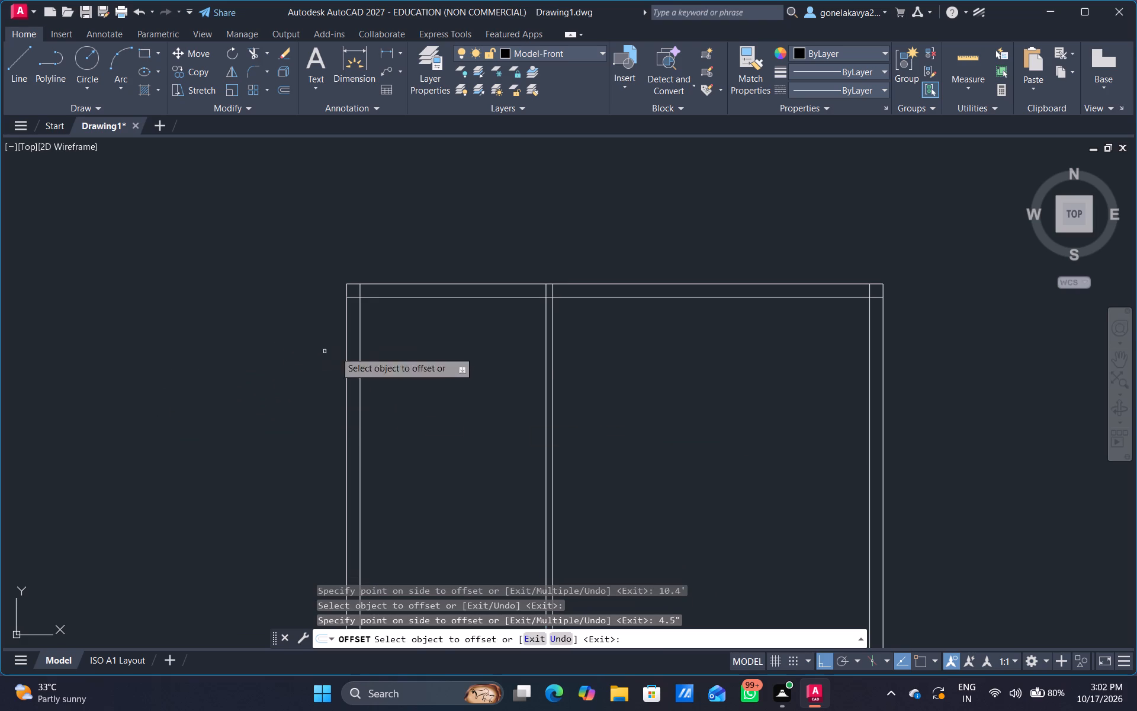
# Offset the top wall's inner line 3.9' downward, and offset the resulting line another 4.5" down to form a horizontal partition.
pyautogui.click(472, 299)
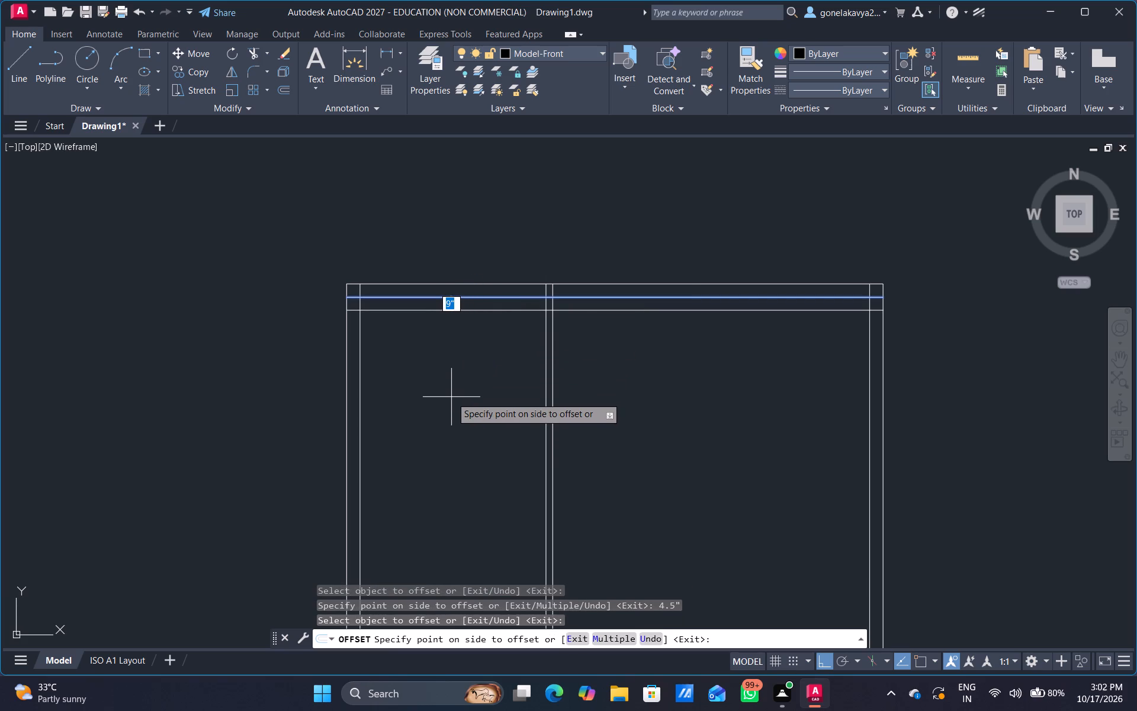
pyautogui.write("3.9'")
pyautogui.press('Return')
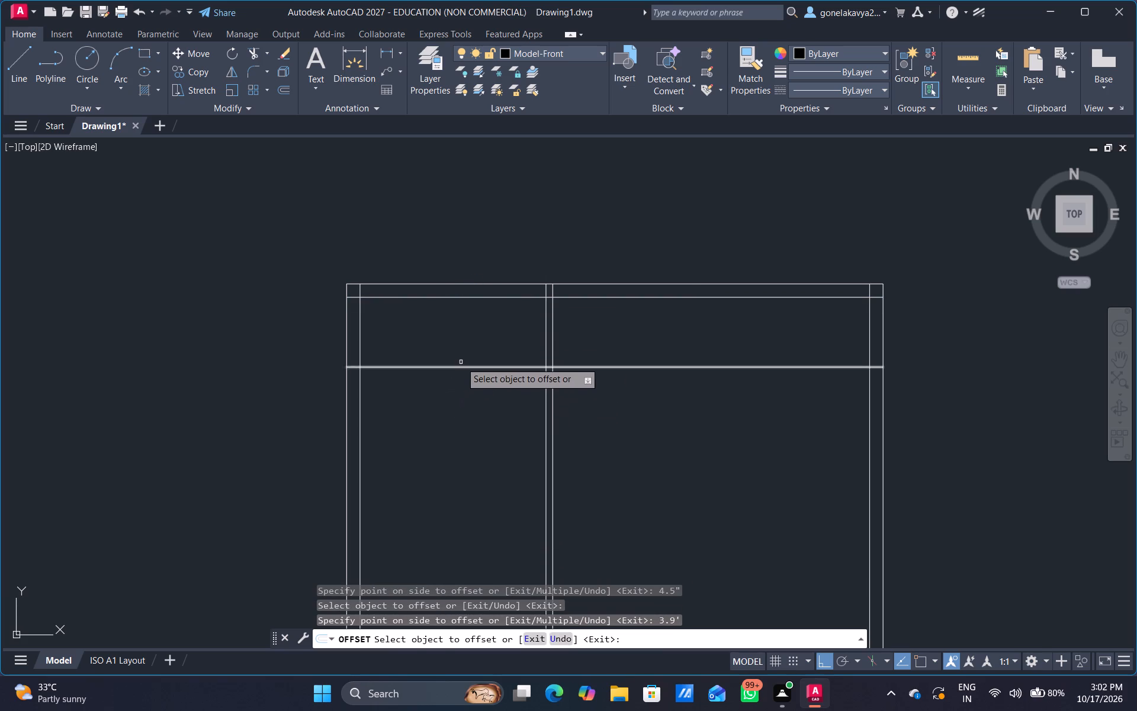
pyautogui.click(459, 367)
pyautogui.write('4.5')
pyautogui.hotkey('shift', '"')
pyautogui.press('Return')
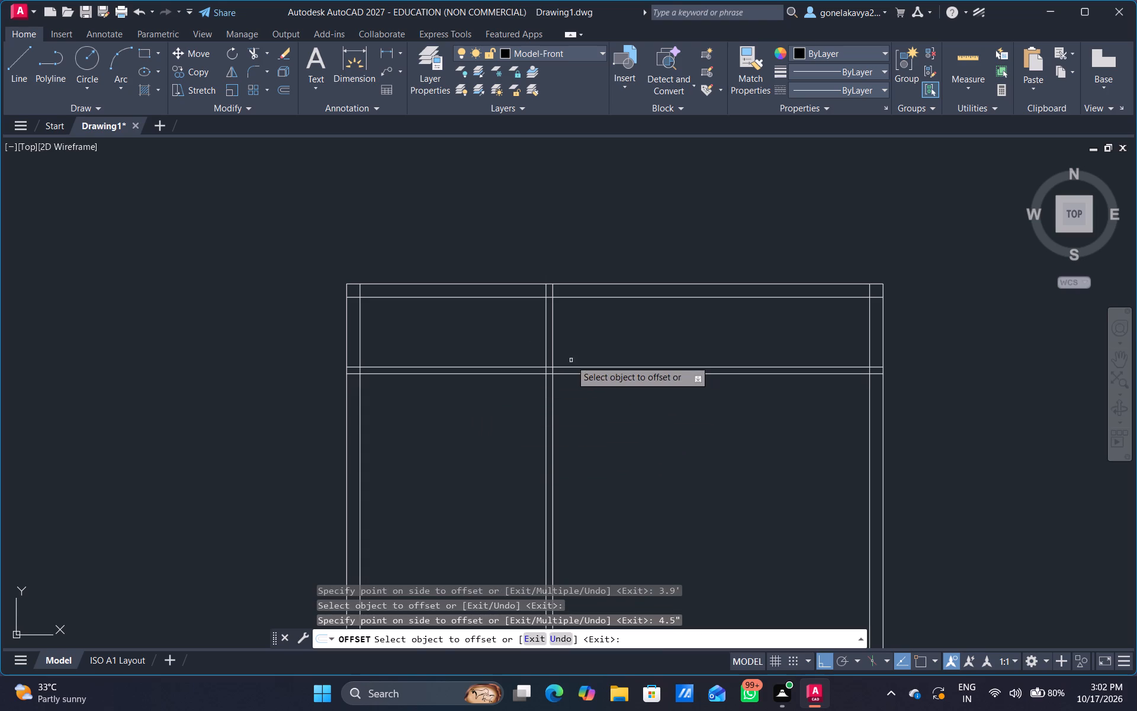
# Offset the vertical partition's right line 5.8' to the right and the top wall's inner line 9.9' downward.
pyautogui.click(553, 355)
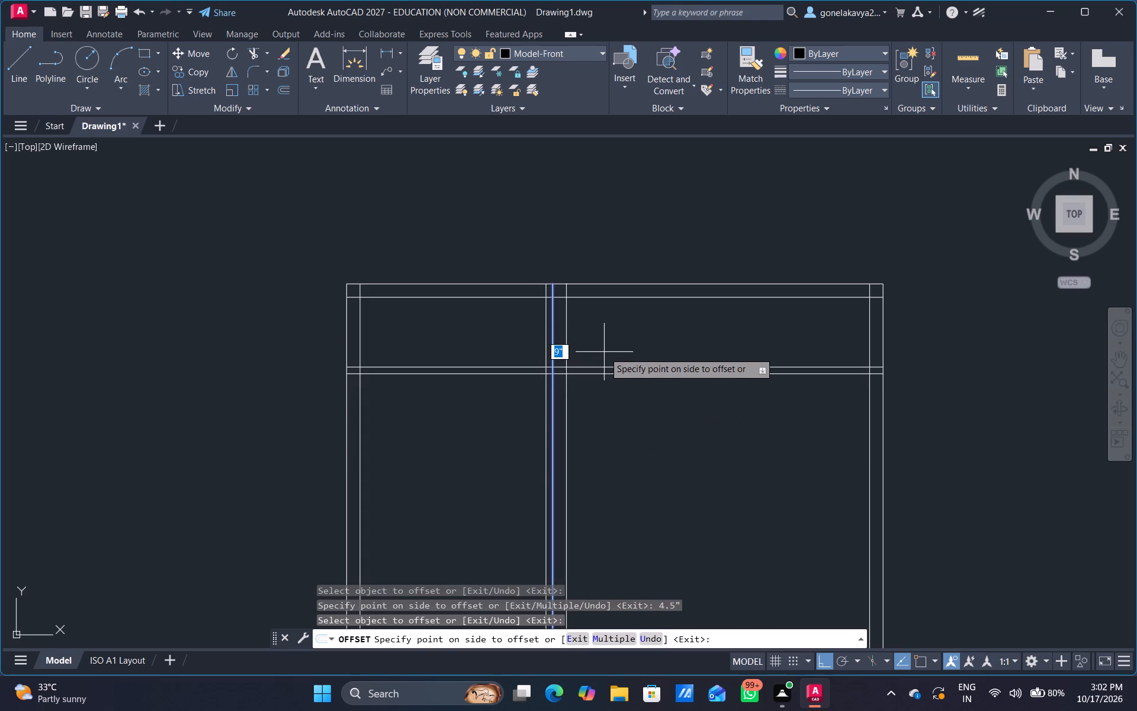
pyautogui.write("5.8'")
pyautogui.press('Return')
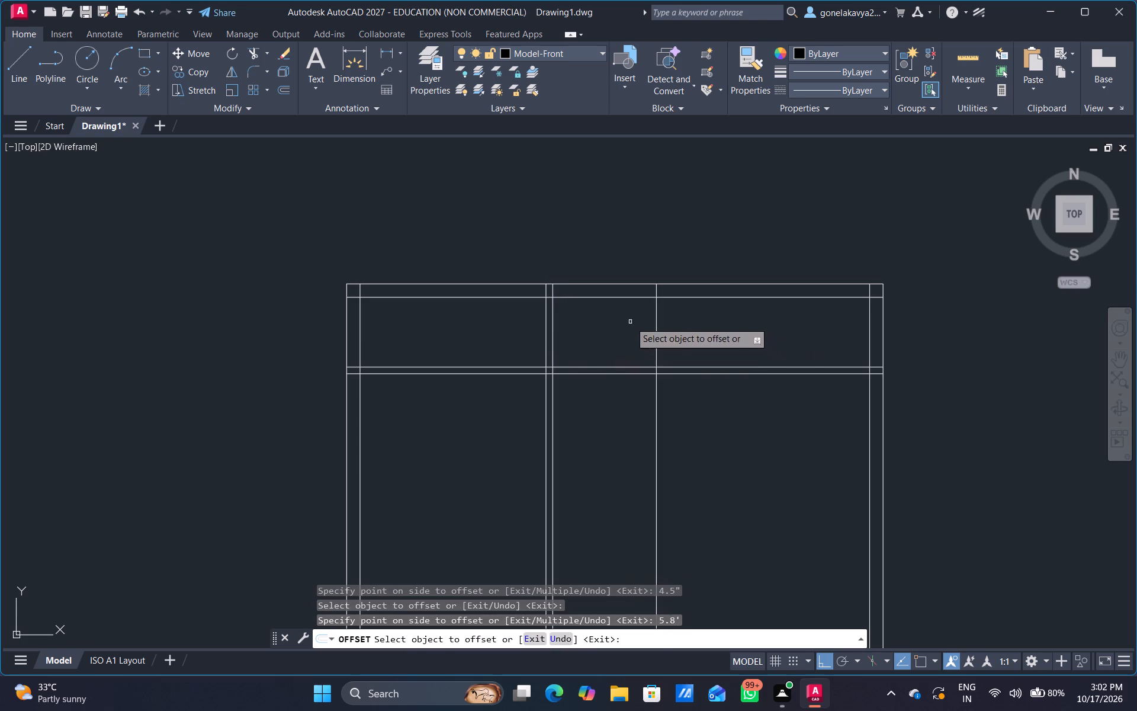
pyautogui.click(619, 298)
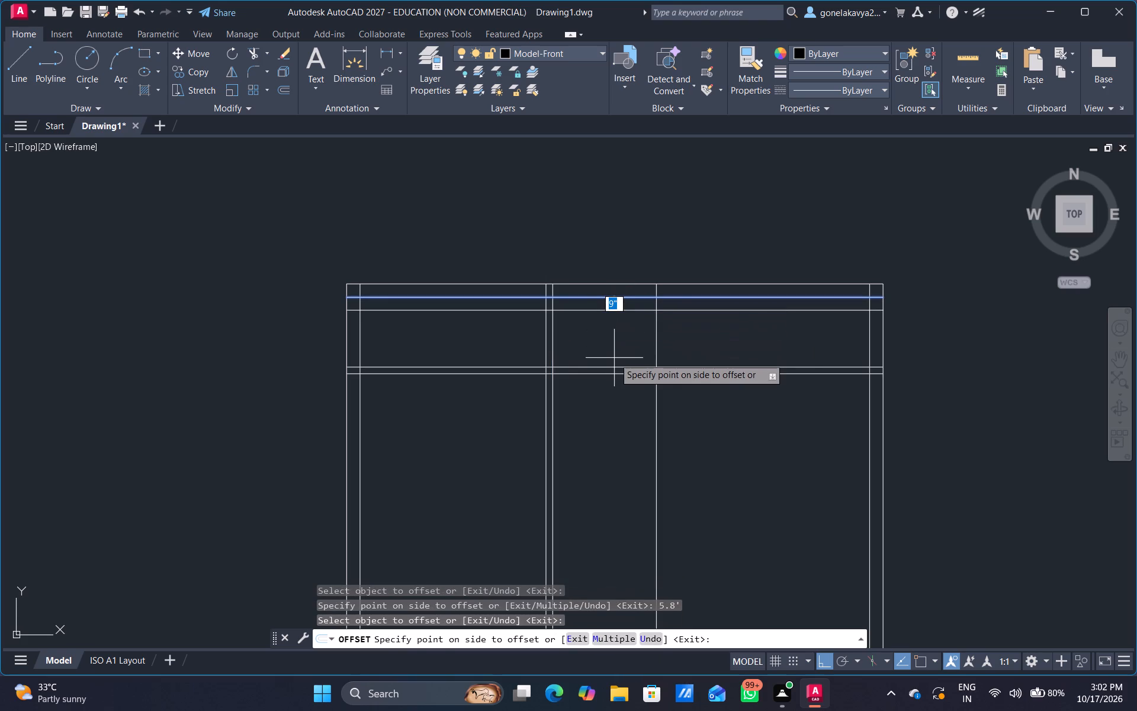
pyautogui.write('9.9')
pyautogui.press("'")
pyautogui.press('Return')
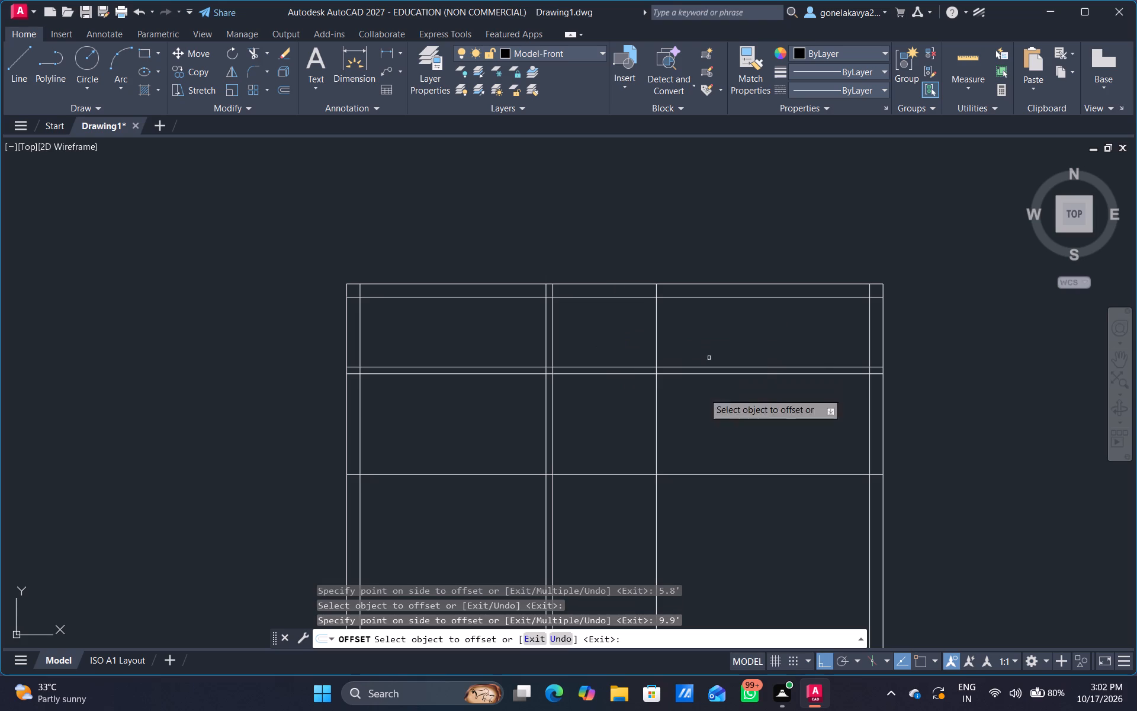
# Give the second vertical and second horizontal partitions their thickness by offsetting their lines 4.5" rightward and 4.5" downward.
pyautogui.click(657, 460)
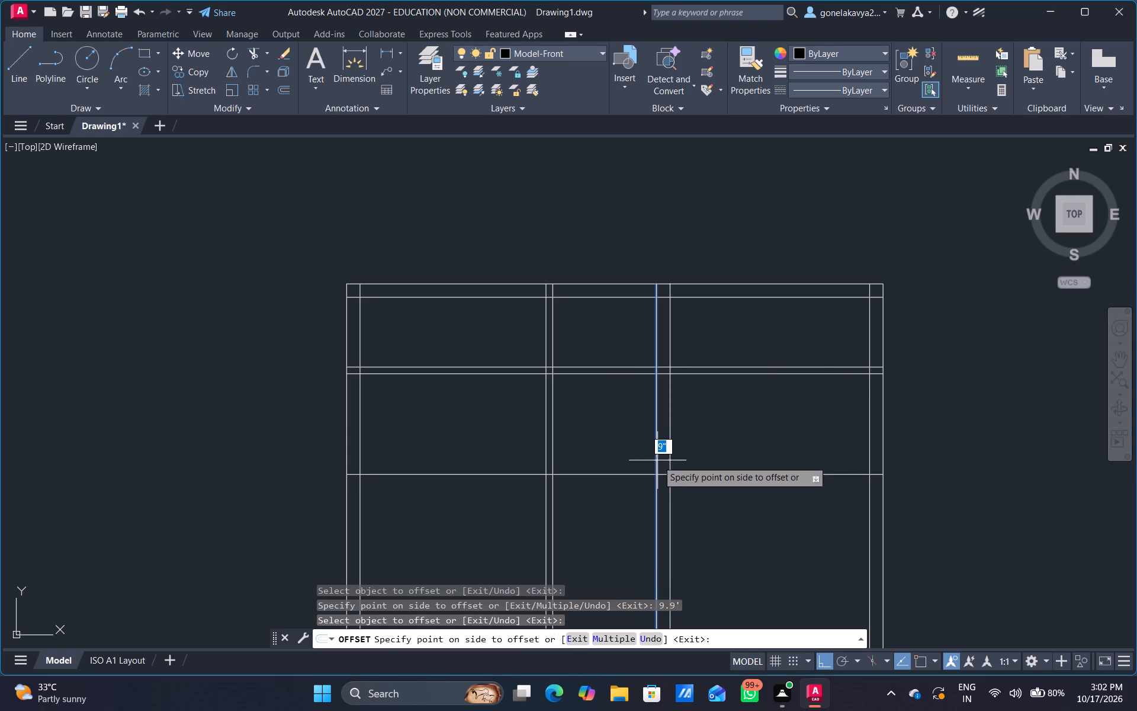
pyautogui.write('4.5')
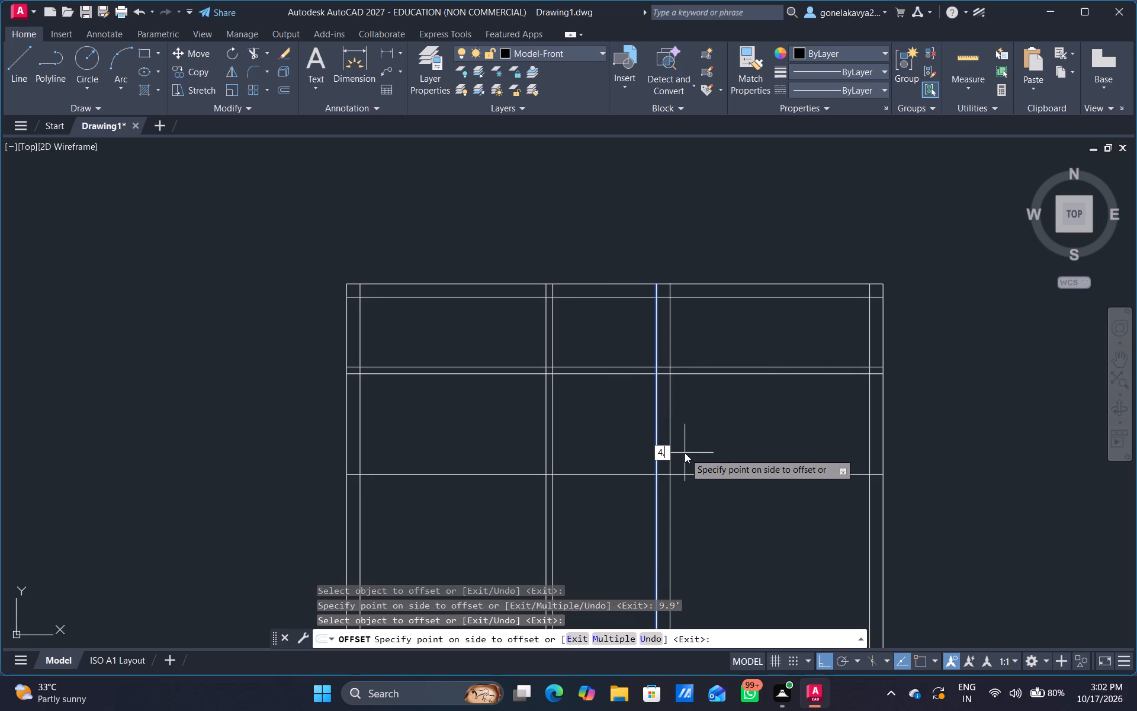
pyautogui.hotkey('shift', '"')
pyautogui.press('Return')
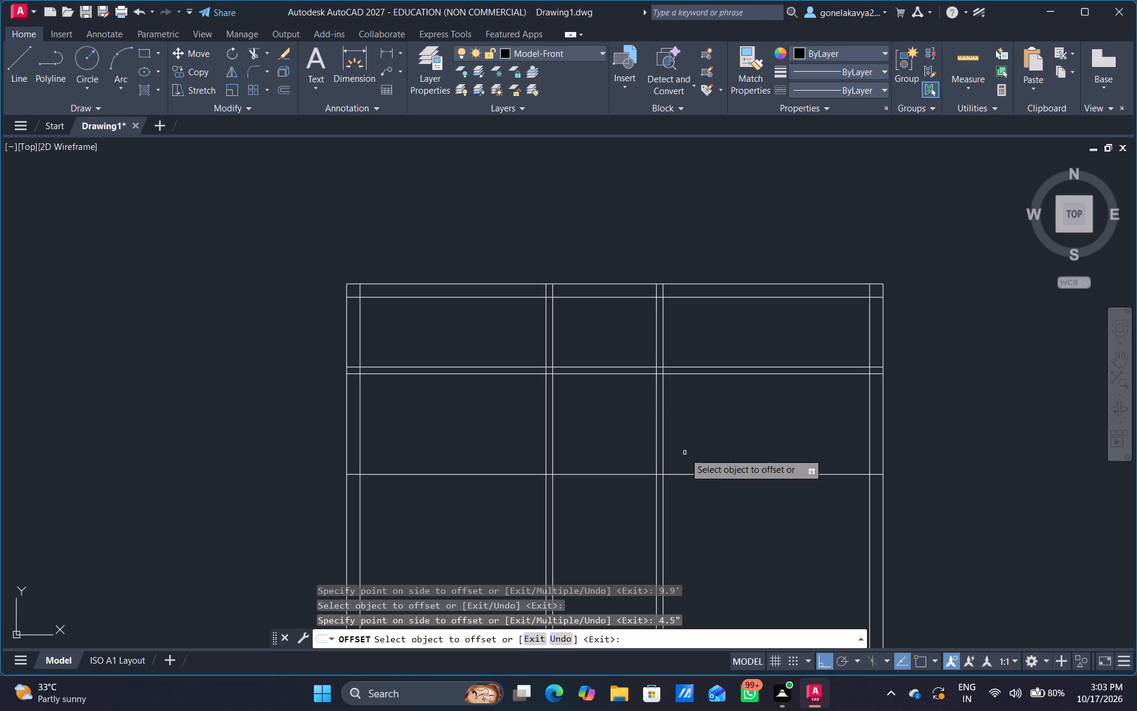
pyautogui.click(609, 476)
pyautogui.write('4.5"')
pyautogui.press('Return')
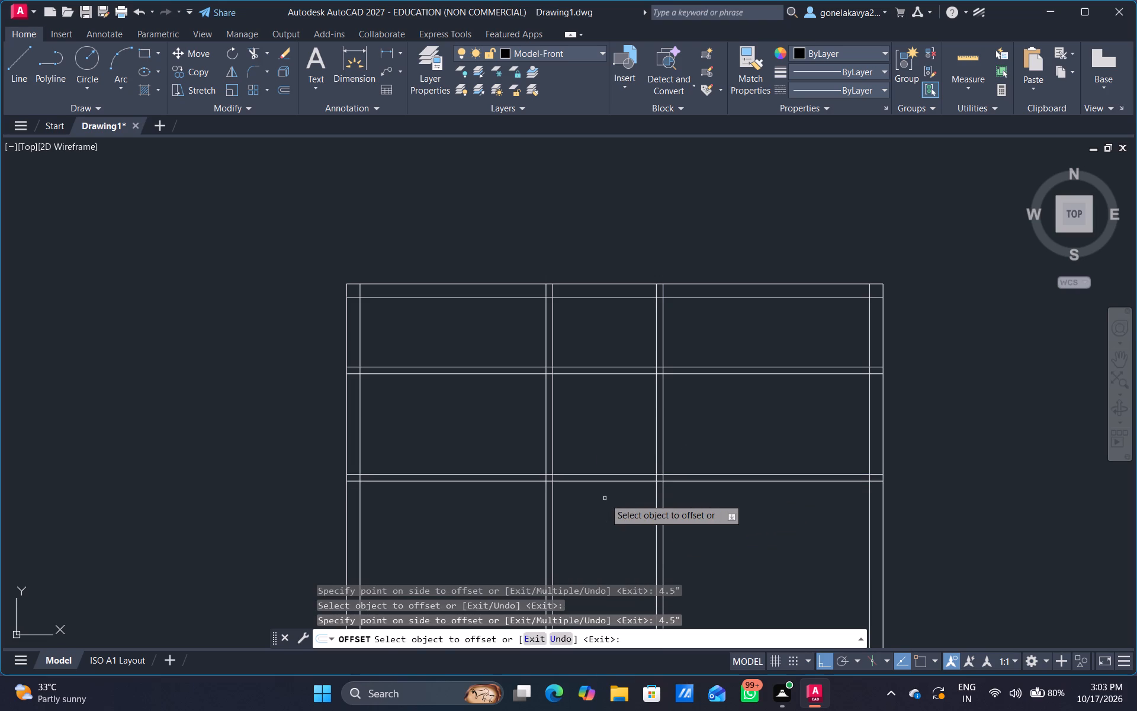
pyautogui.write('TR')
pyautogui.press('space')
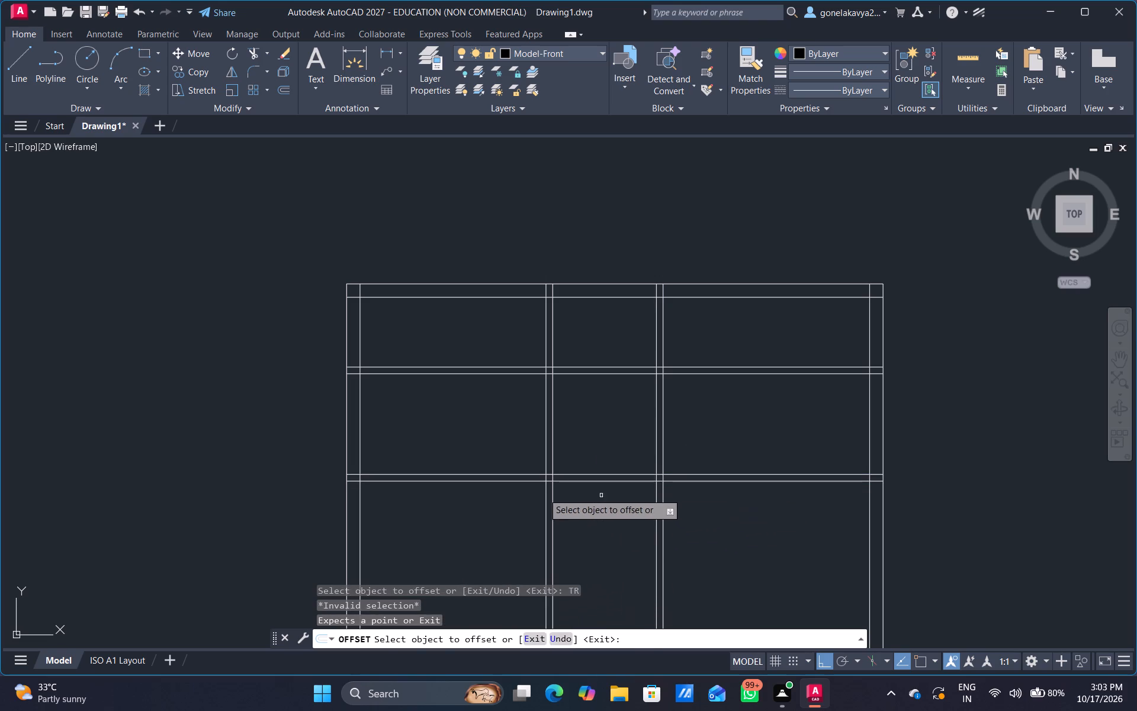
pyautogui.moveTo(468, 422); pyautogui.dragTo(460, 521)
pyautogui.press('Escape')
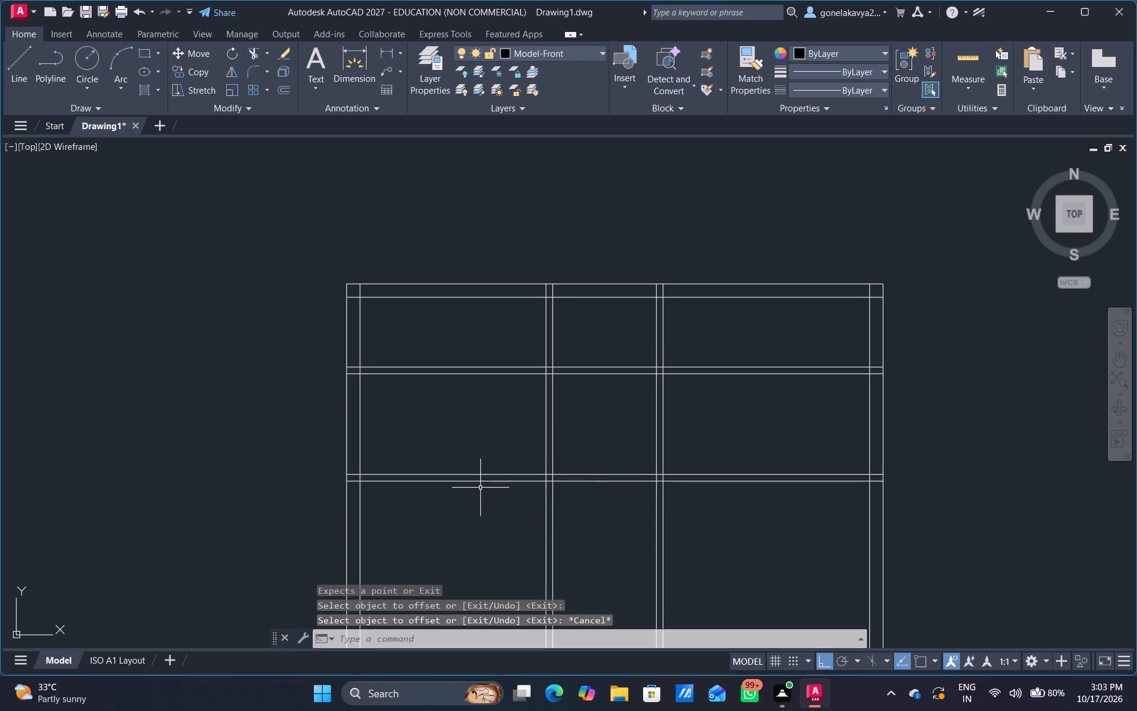
# Trim the upper horizontal partition out of the middle and right bays, and the lower one out of the left and right bays.
pyautogui.write('TR')
pyautogui.press('space')
pyautogui.moveTo(479, 433); pyautogui.dragTo(471, 566)
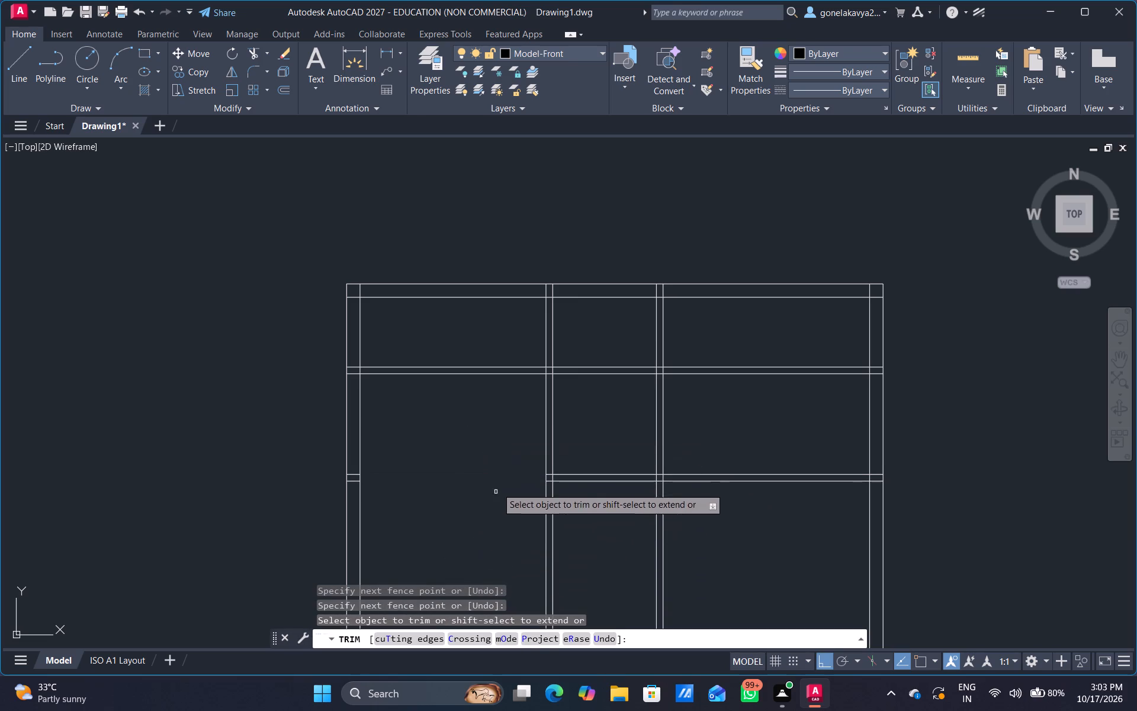
pyautogui.moveTo(616, 405); pyautogui.dragTo(612, 360)
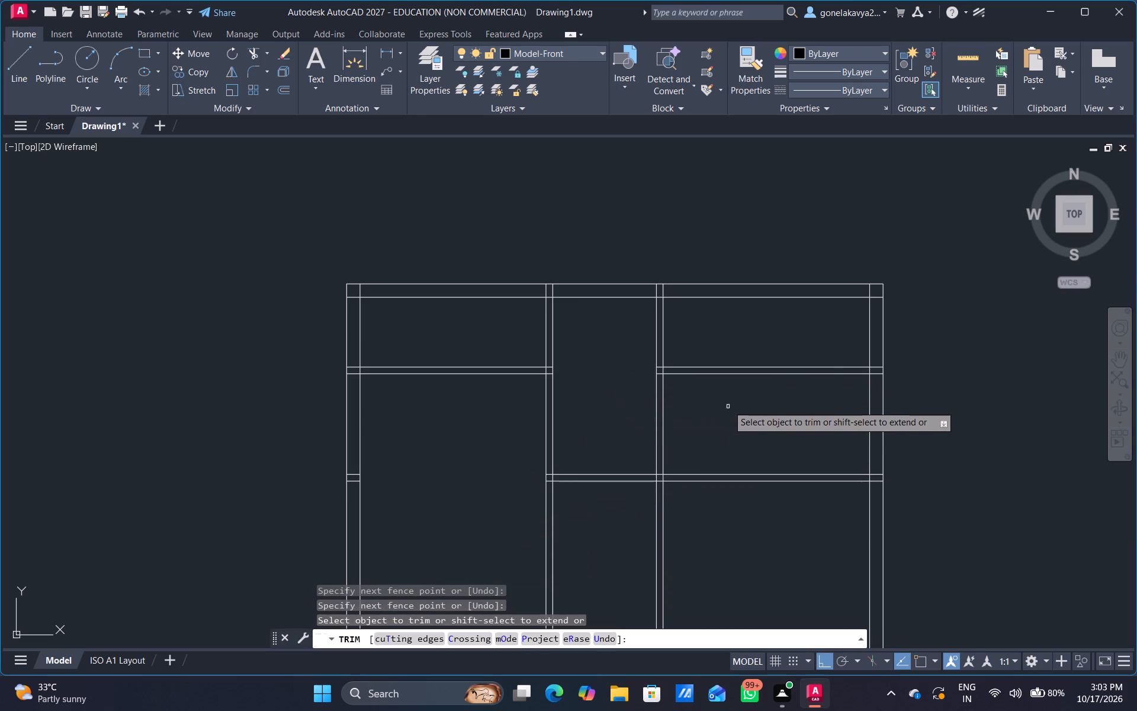
pyautogui.moveTo(728, 402); pyautogui.dragTo(728, 352)
pyautogui.moveTo(743, 556); pyautogui.dragTo(723, 514, button='middle')
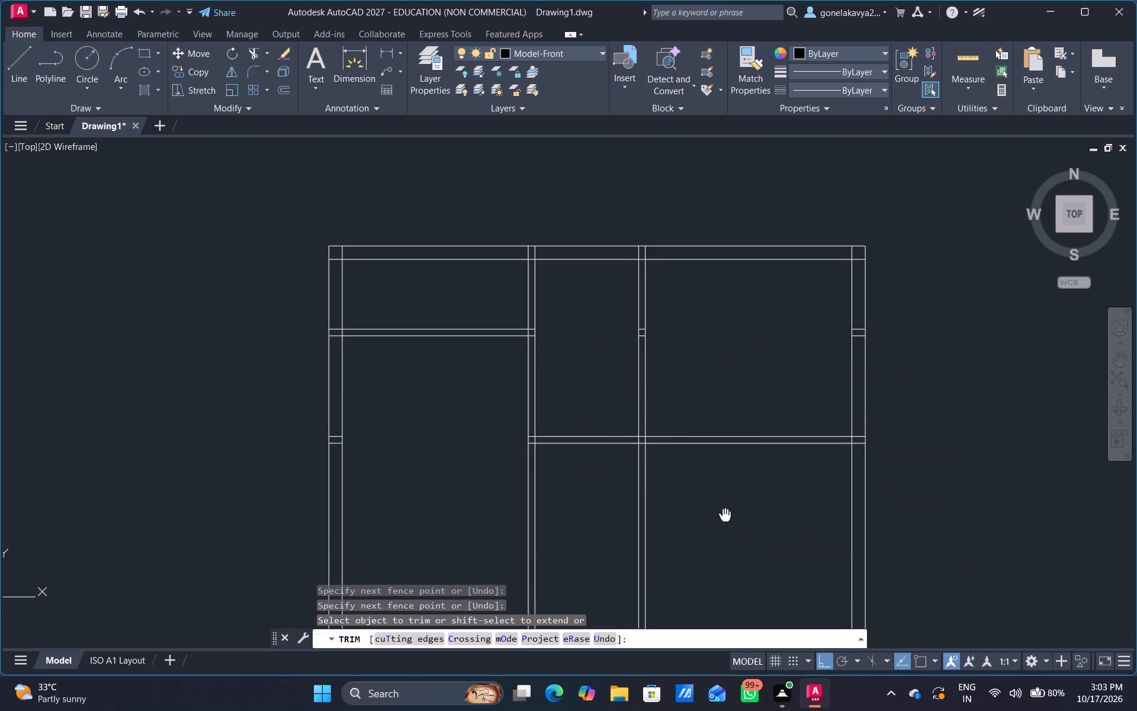
pyautogui.moveTo(723, 514); pyautogui.dragTo(697, 529, button='middle')
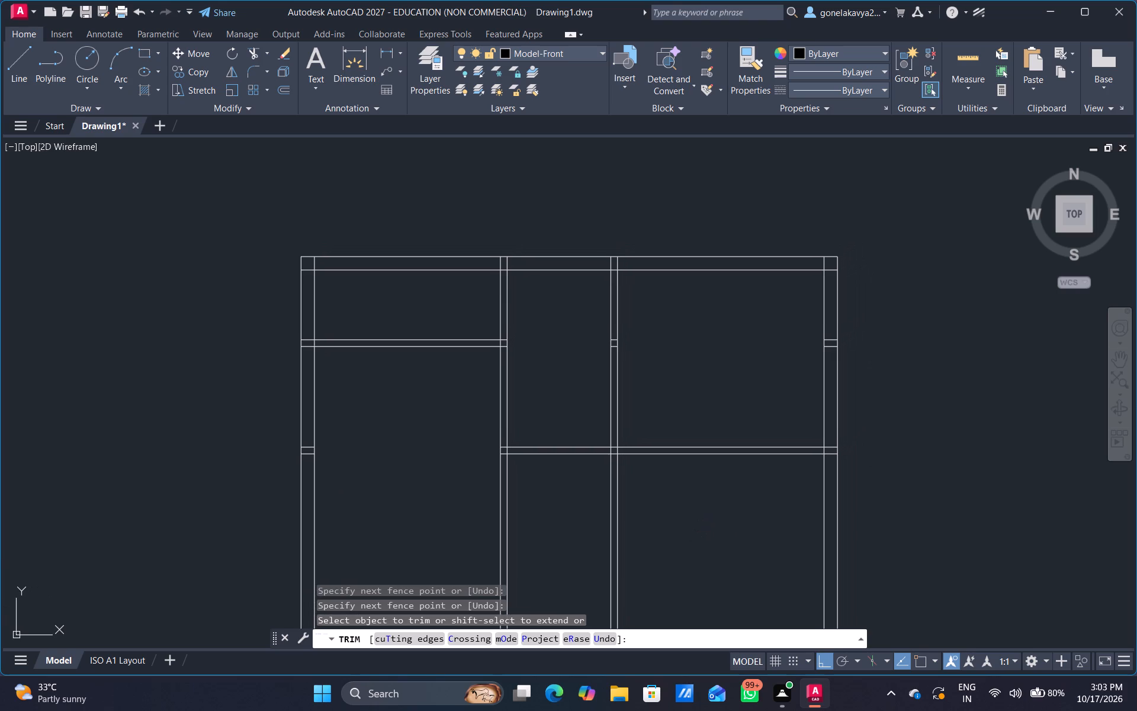
pyautogui.moveTo(688, 511); pyautogui.dragTo(671, 404)
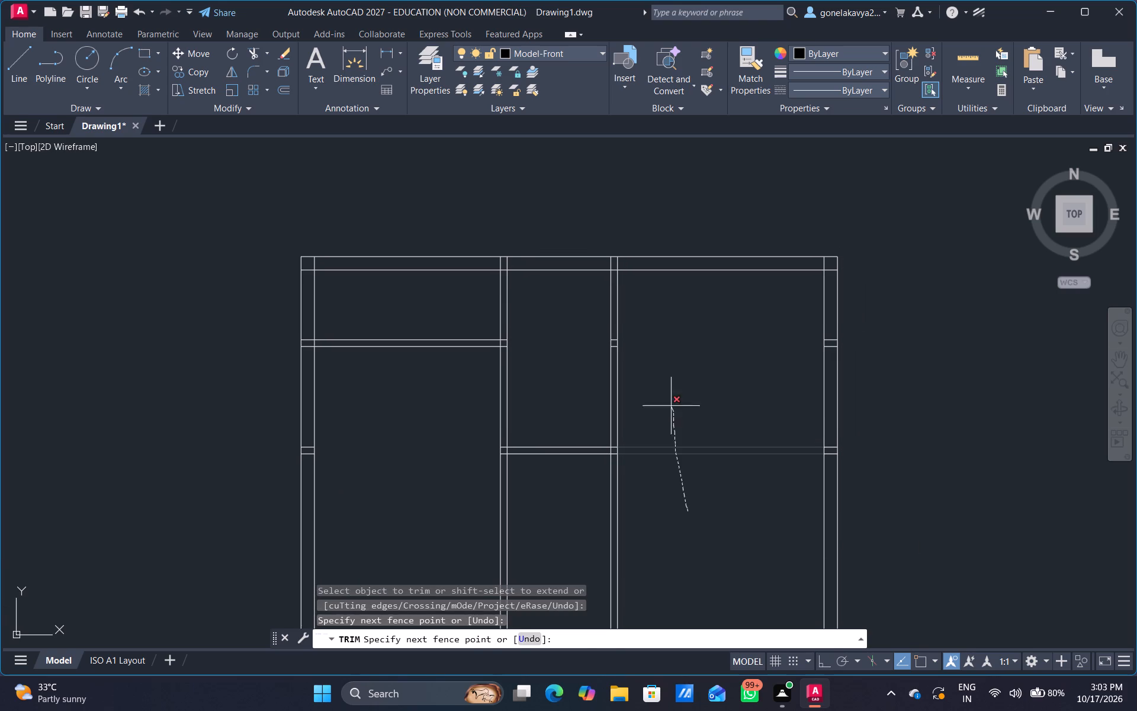
pyautogui.moveTo(671, 404); pyautogui.dragTo(667, 391)
pyautogui.press('Escape')
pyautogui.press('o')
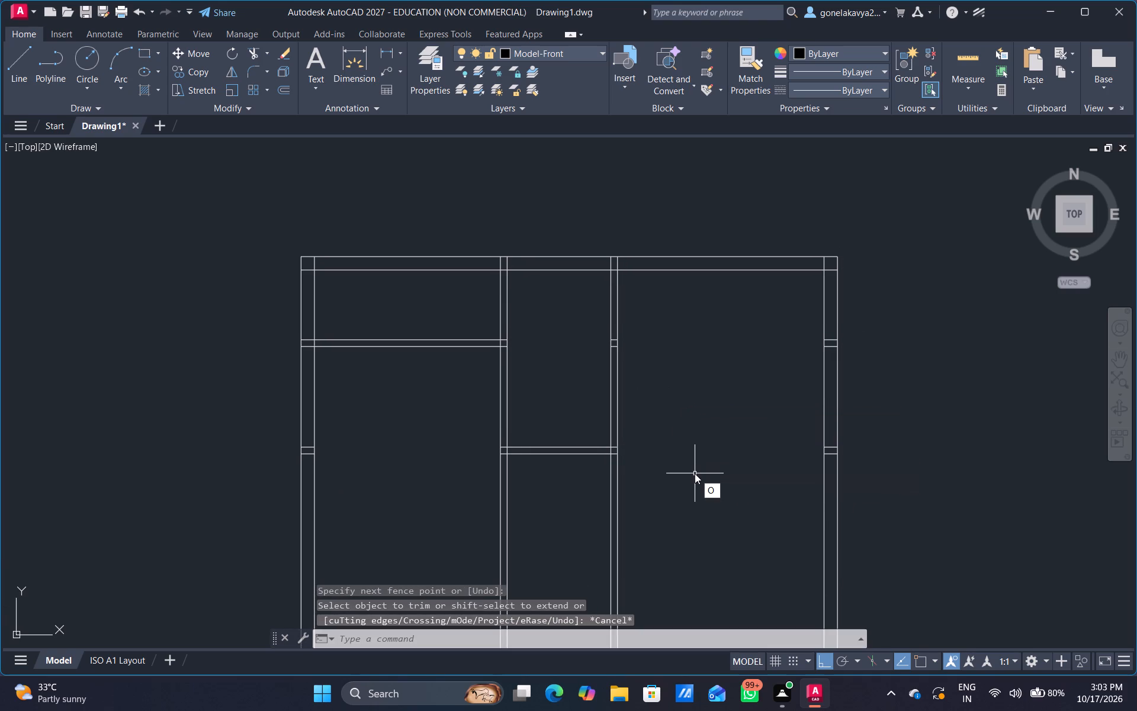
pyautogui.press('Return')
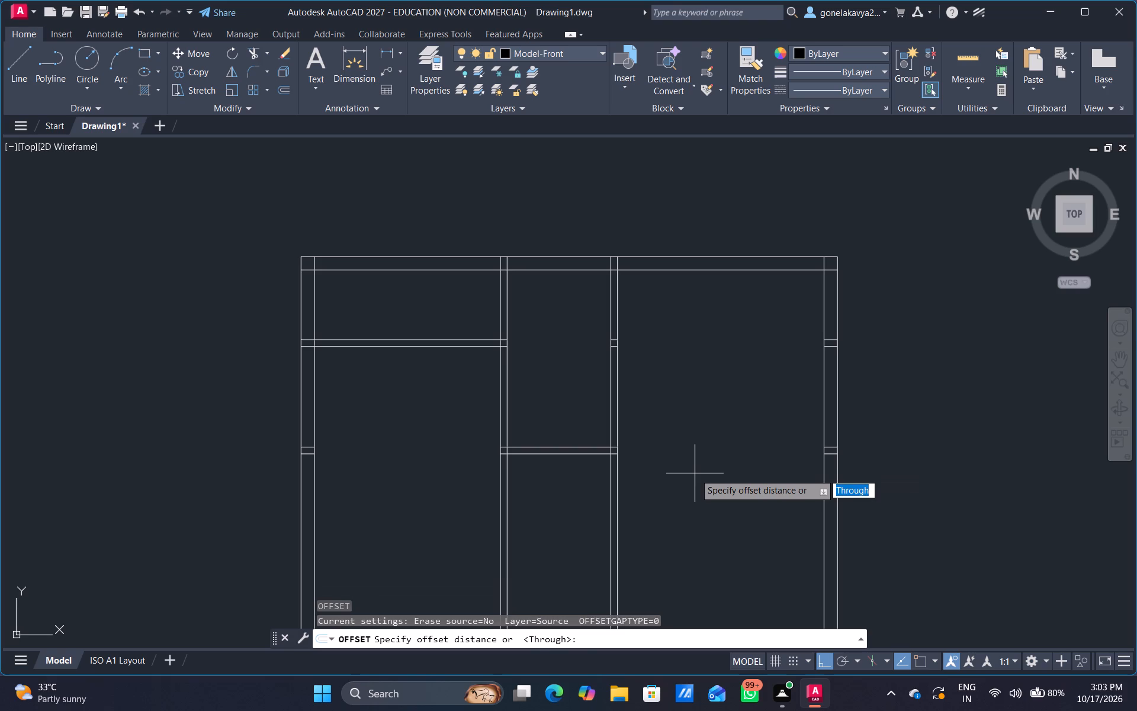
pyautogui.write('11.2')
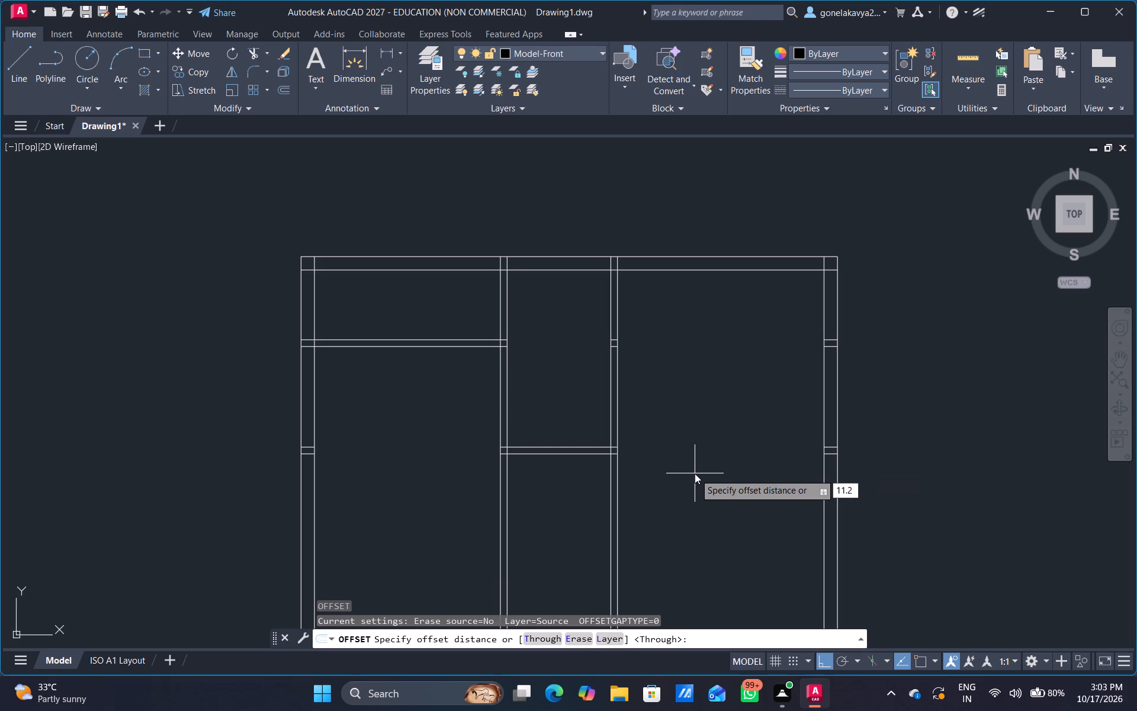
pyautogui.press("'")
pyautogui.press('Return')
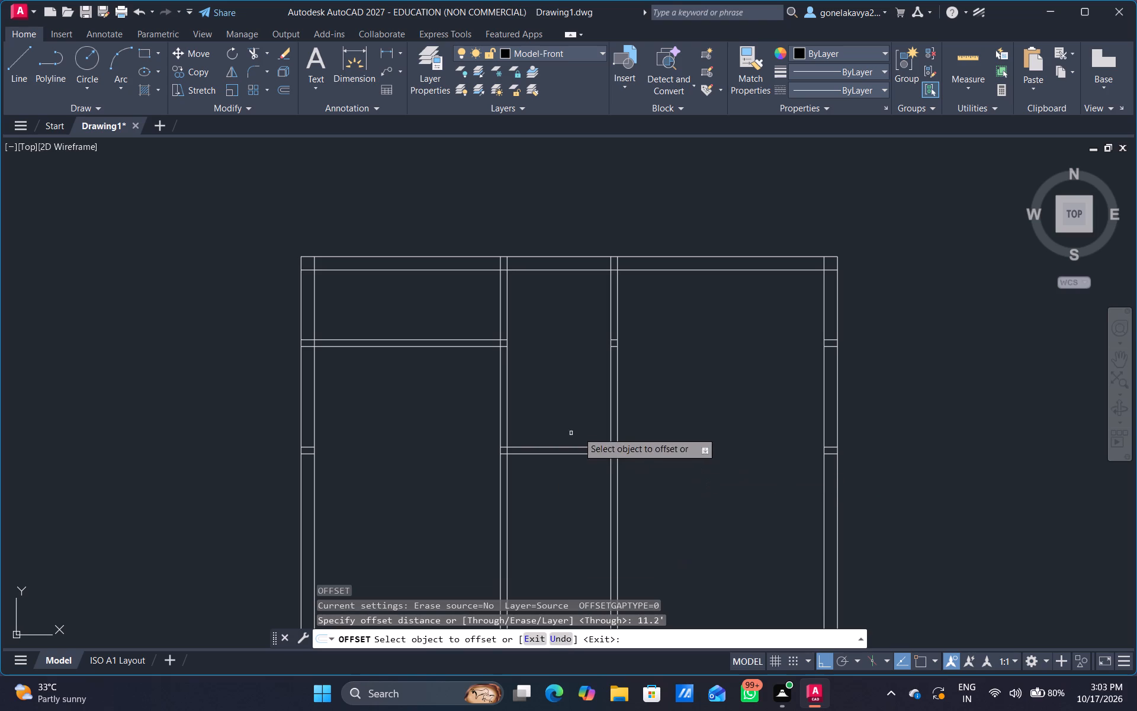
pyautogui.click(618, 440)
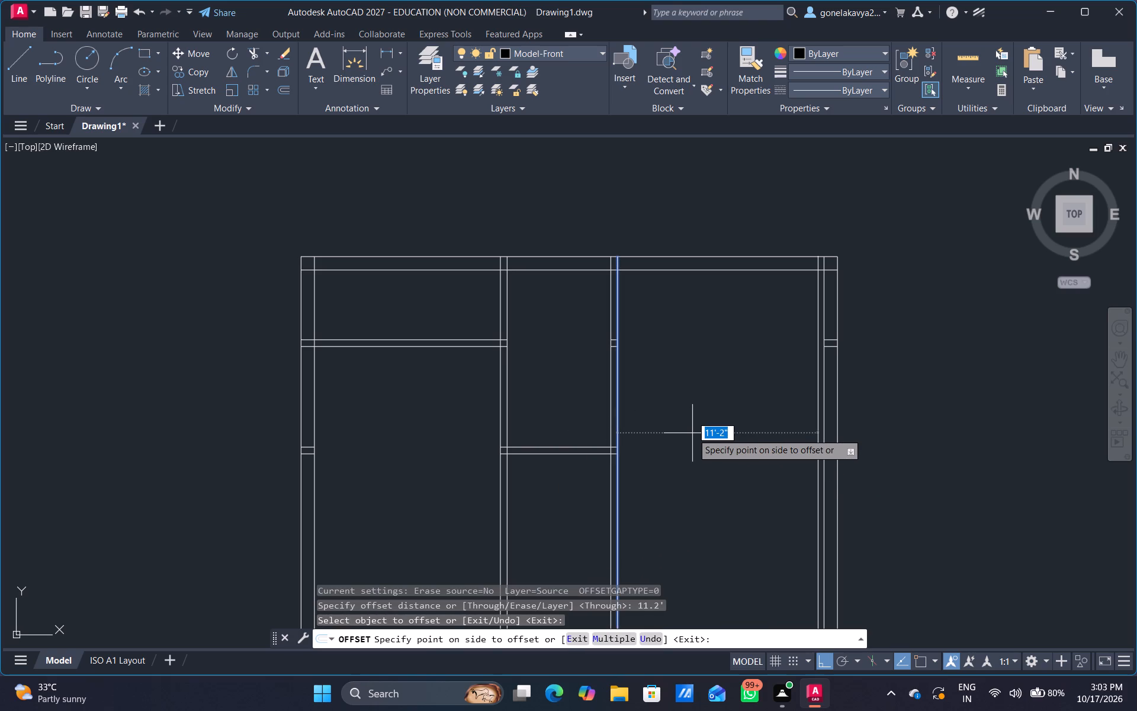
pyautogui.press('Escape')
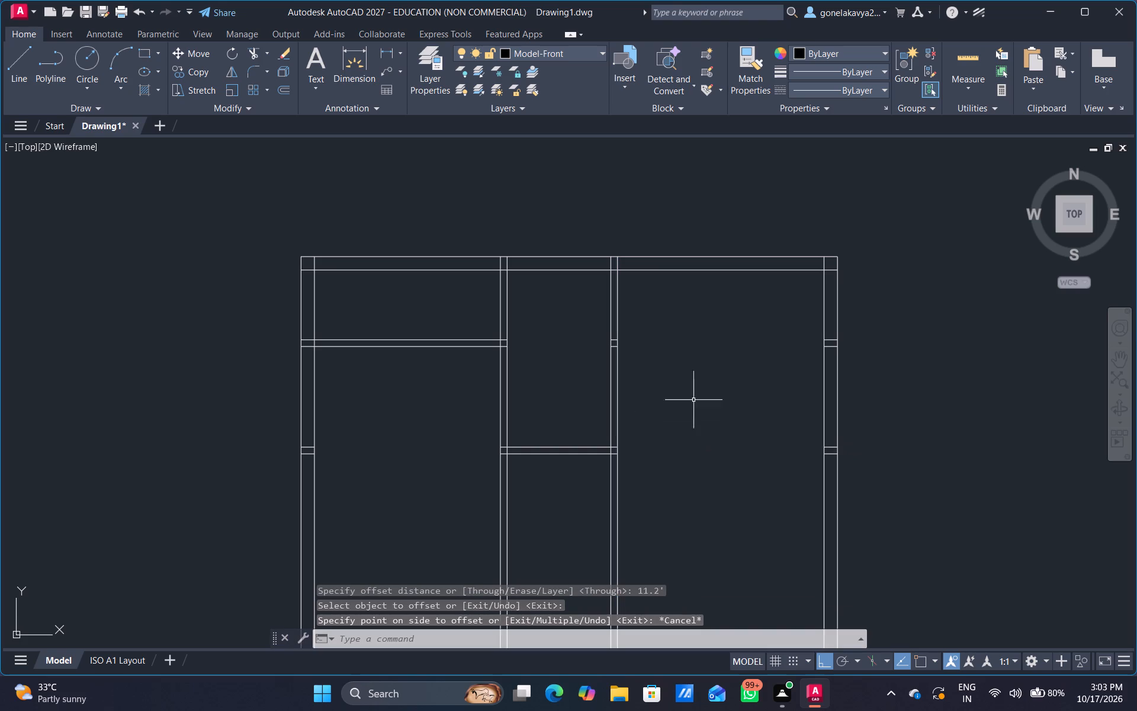
# Offset the top wall's inner line 13.7' downward to start a third horizontal partition.
pyautogui.press('o')
pyautogui.press('Return')
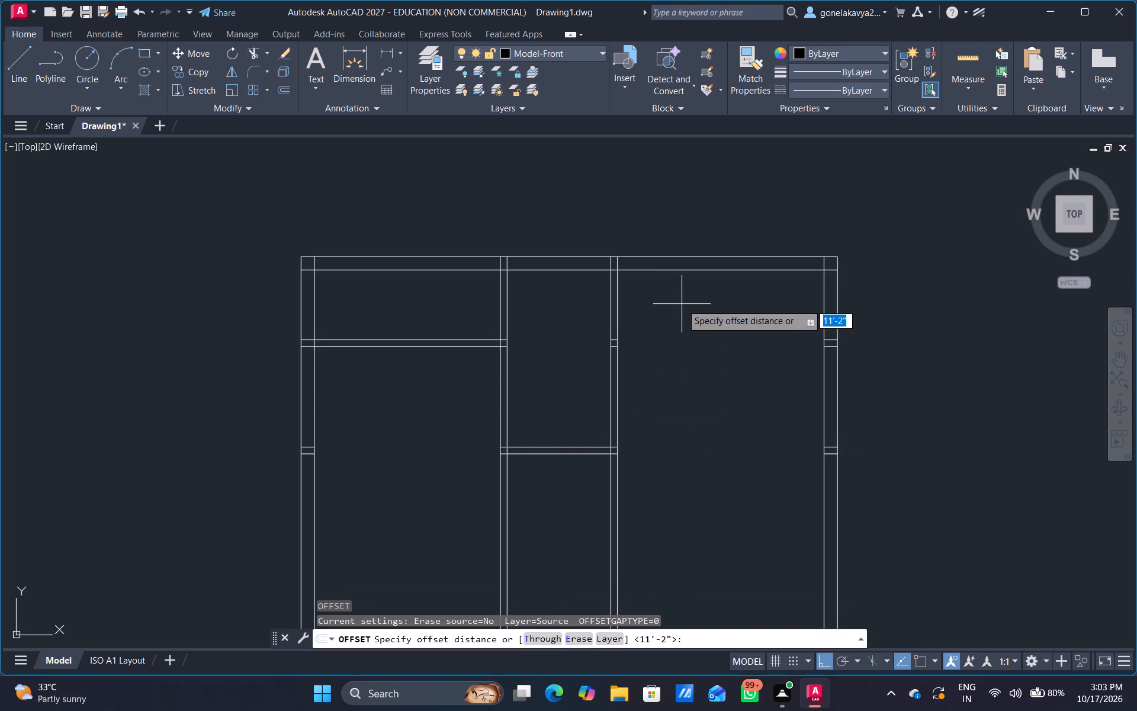
pyautogui.press('End')
pyautogui.press('3')
pyautogui.press('BackSpace')
pyautogui.write('13.7')
pyautogui.press("'")
pyautogui.press('Return')
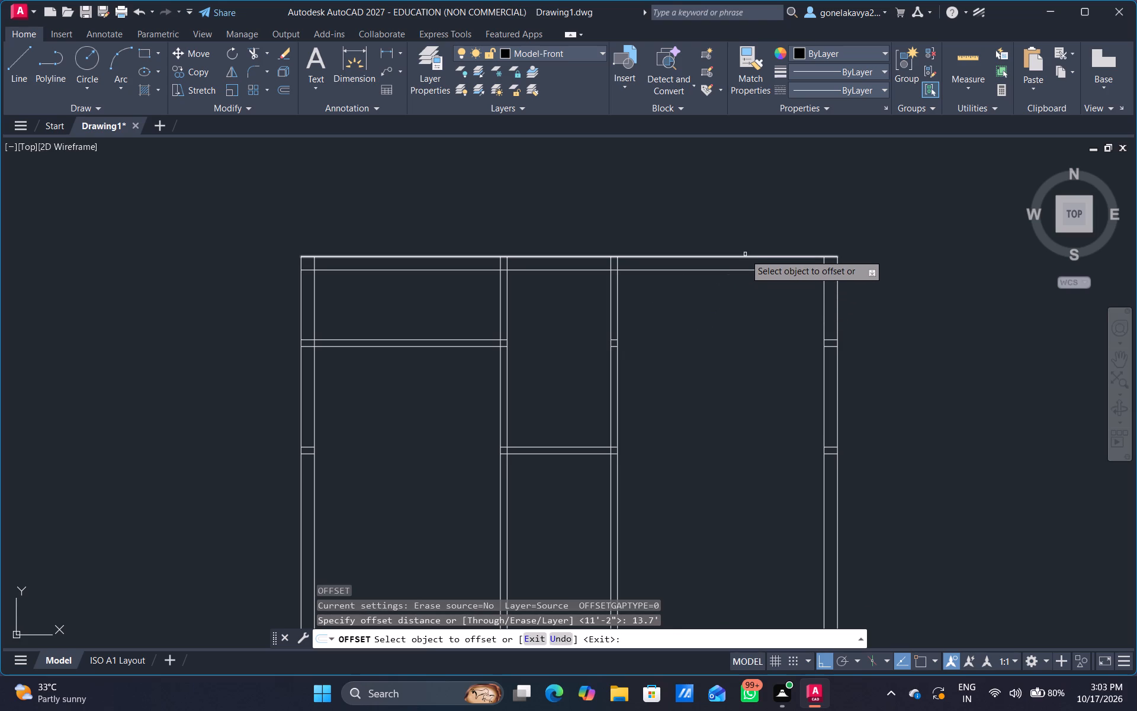
pyautogui.click(750, 269)
pyautogui.click(755, 390)
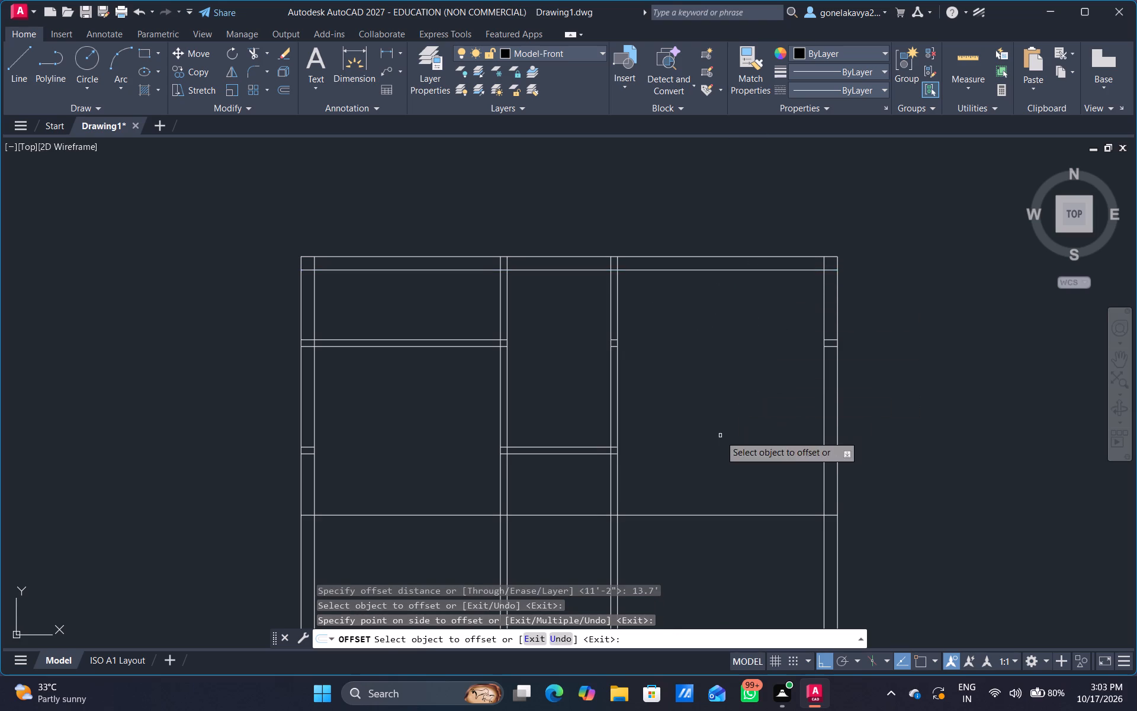
# Offset the new horizontal line another 4.5" downward to give the third horizontal partition its thickness.
pyautogui.moveTo(720, 435); pyautogui.dragTo(672, 324, button='middle')
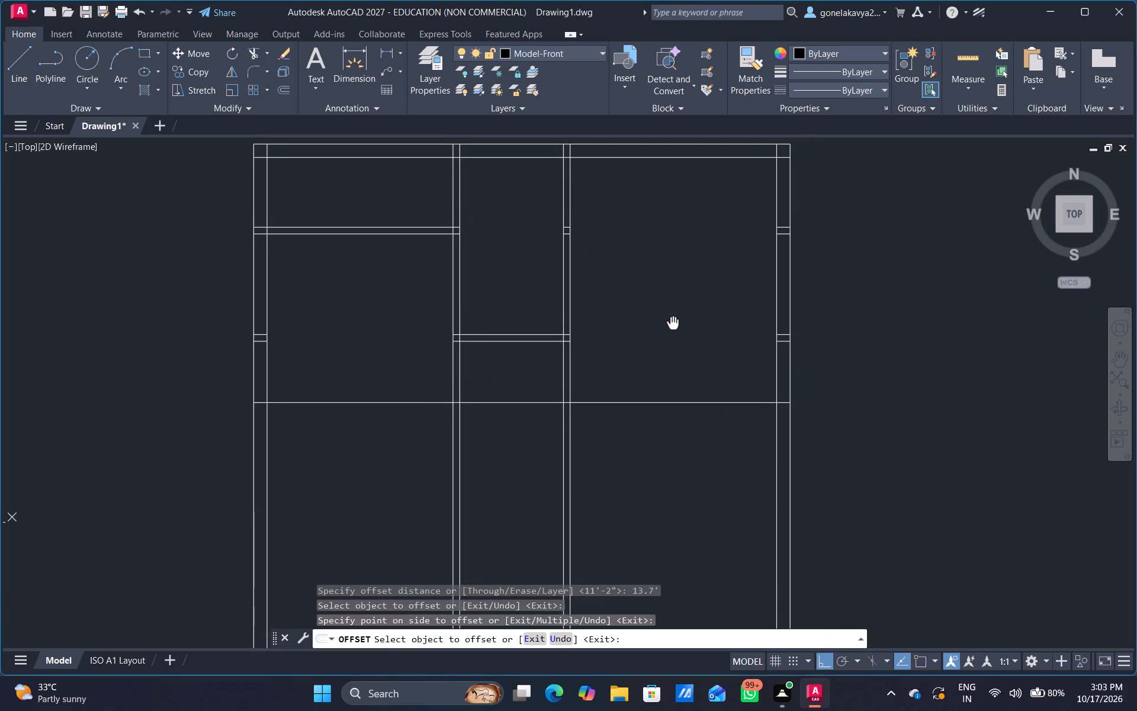
pyautogui.moveTo(672, 324); pyautogui.dragTo(665, 331, button='middle')
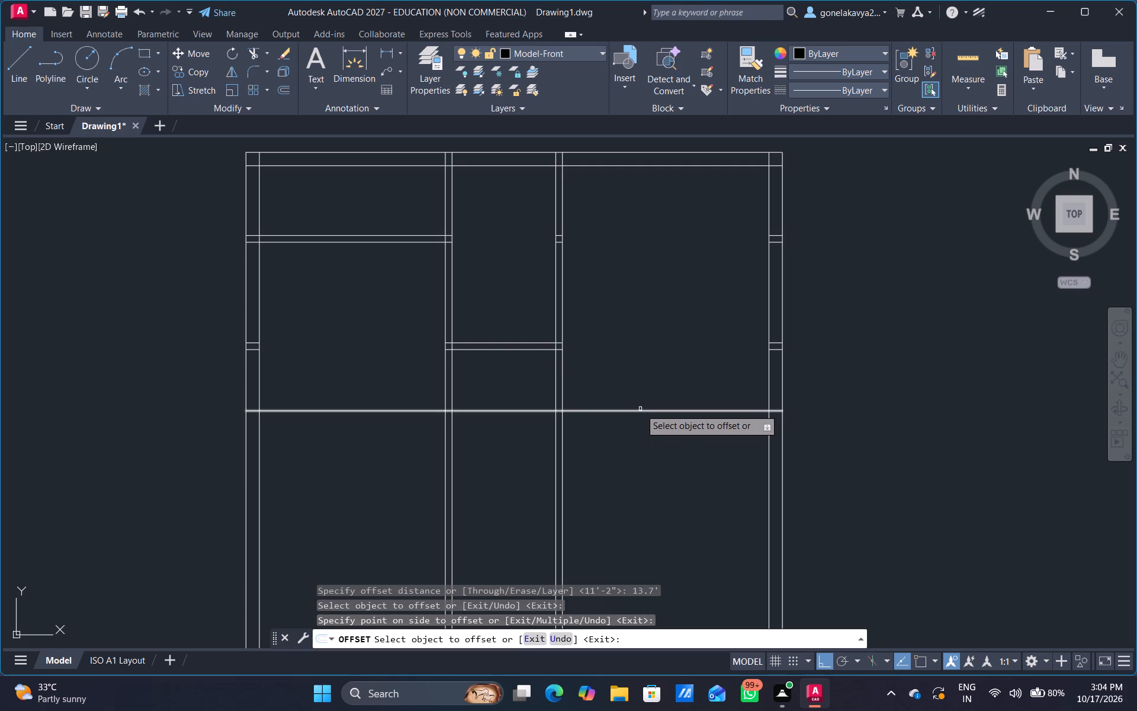
pyautogui.click(641, 410)
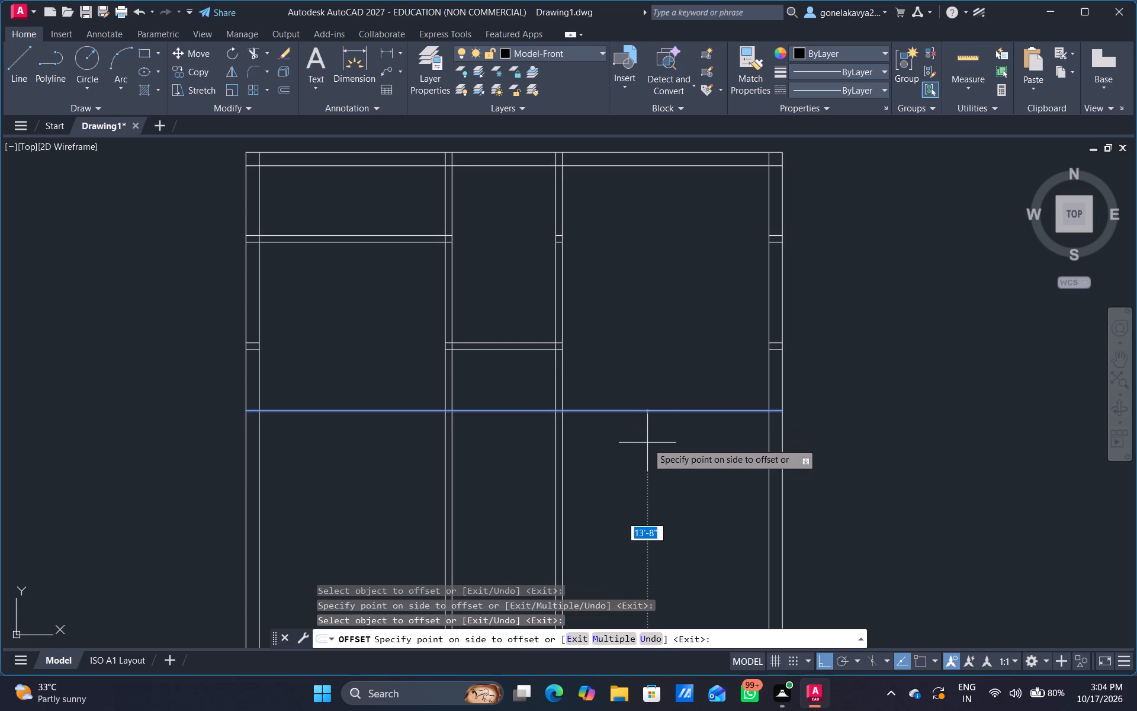
pyautogui.write('4.5')
pyautogui.hotkey('shift', '"')
pyautogui.press('Return')
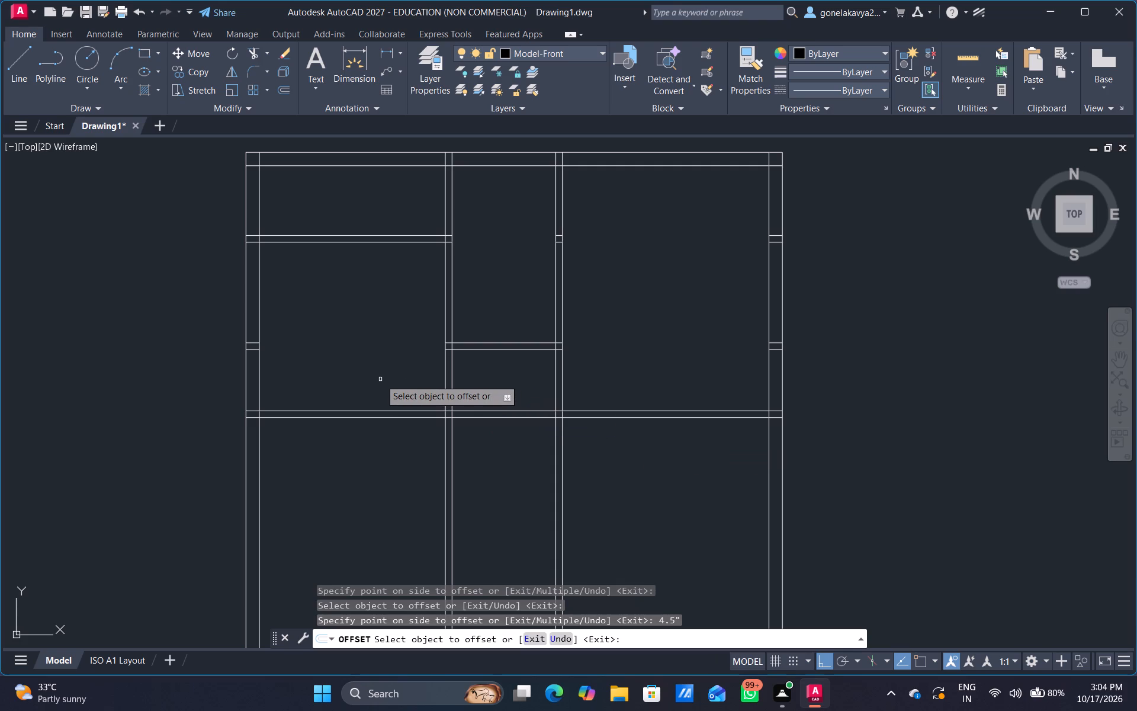
# Trim both lines of the third horizontal partition out of the left bay, between the left wall and first vertical partition.
pyautogui.press('Escape')
pyautogui.press('t')
pyautogui.write('R')
pyautogui.press('space')
pyautogui.moveTo(400, 361); pyautogui.dragTo(389, 488)
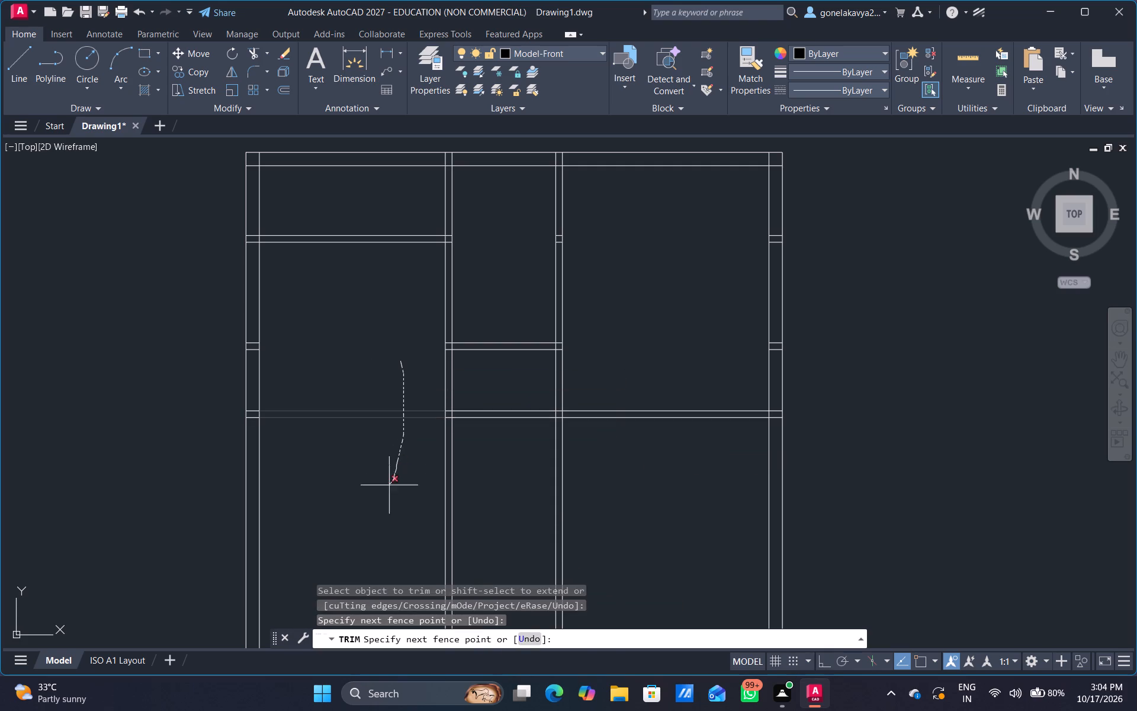
pyautogui.moveTo(389, 488); pyautogui.dragTo(387, 495)
pyautogui.moveTo(365, 401); pyautogui.dragTo(400, 437, button='middle')
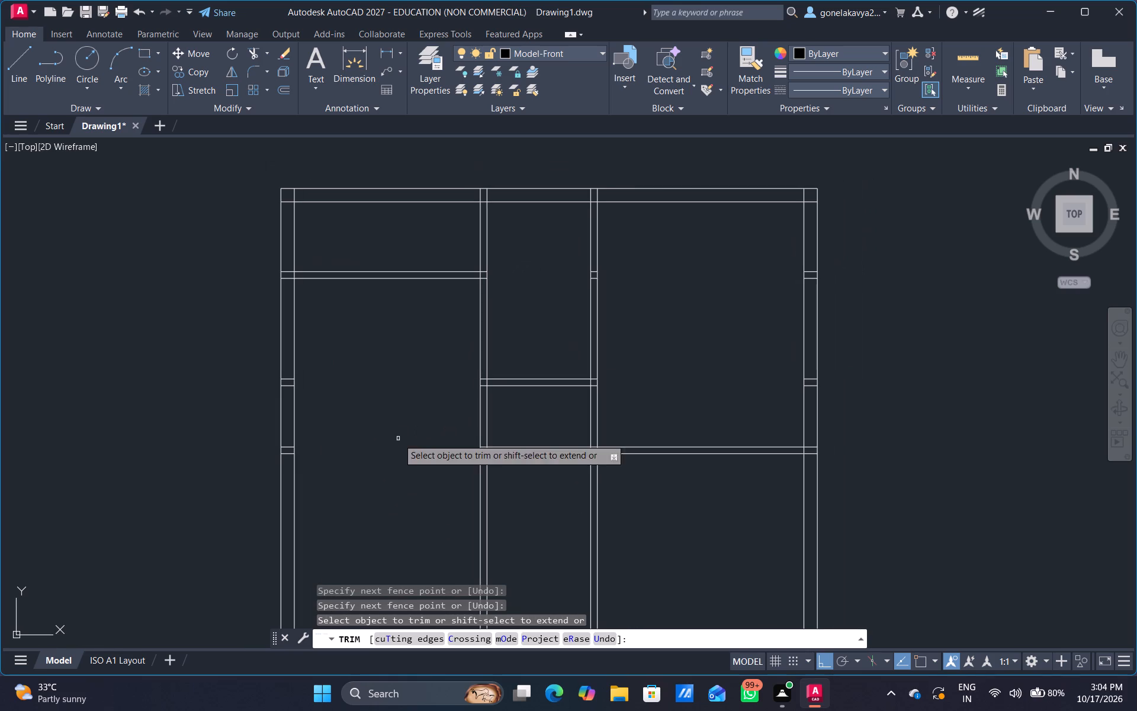
pyautogui.press('Escape')
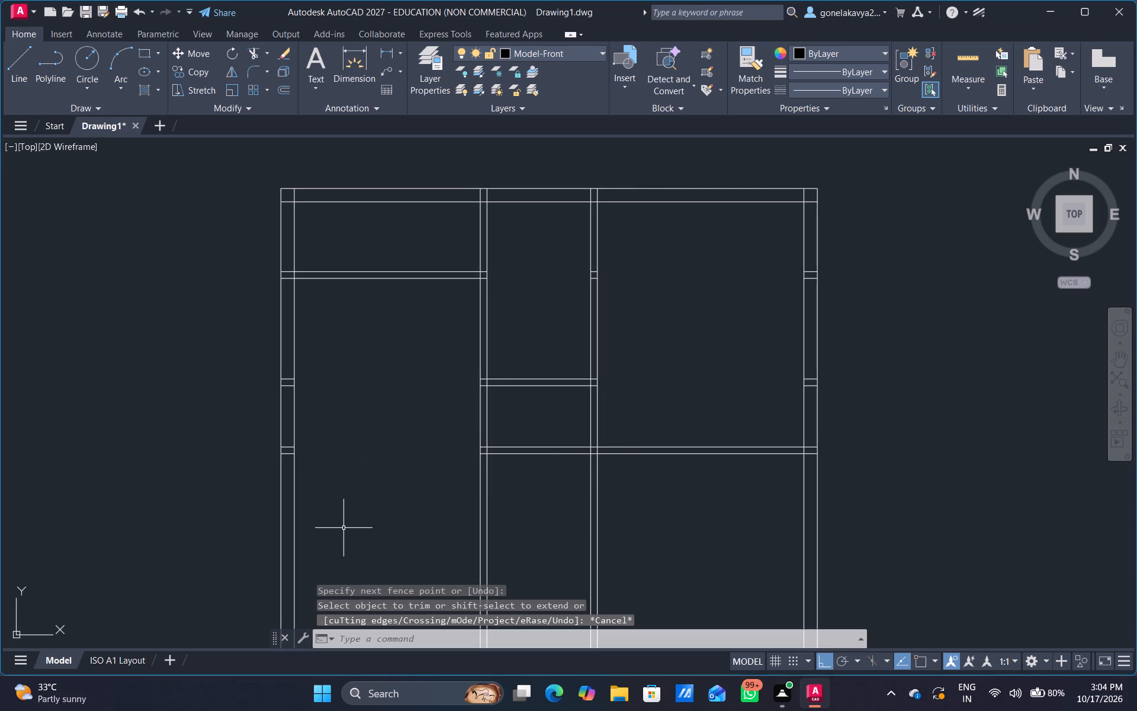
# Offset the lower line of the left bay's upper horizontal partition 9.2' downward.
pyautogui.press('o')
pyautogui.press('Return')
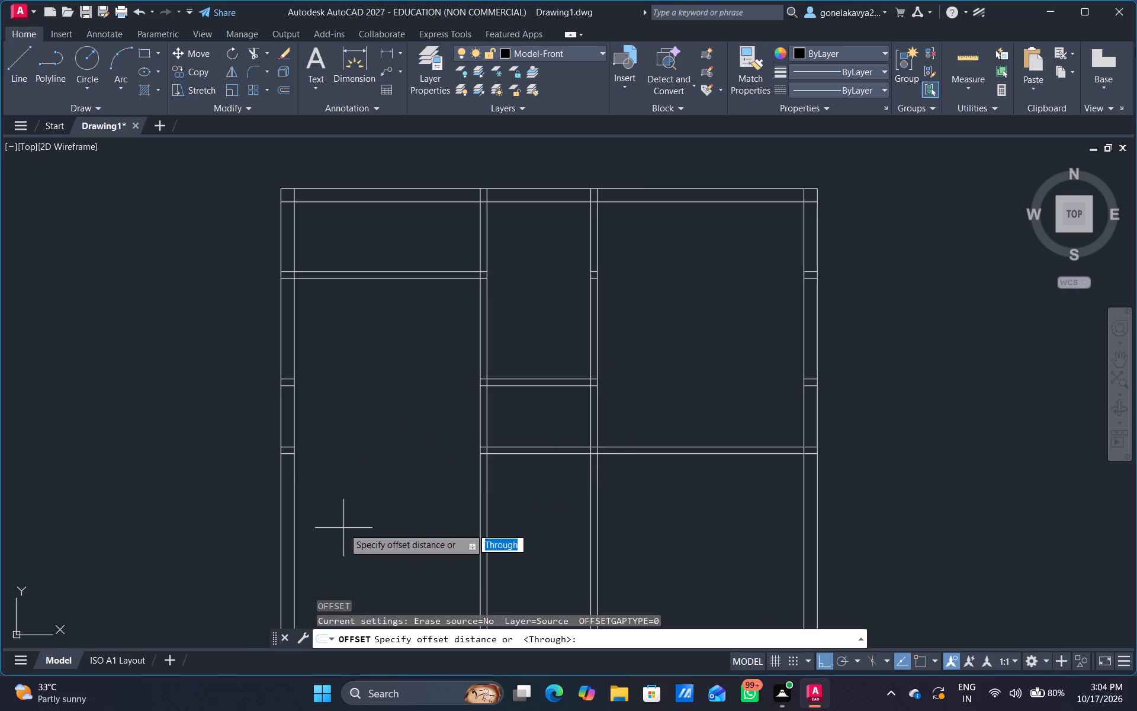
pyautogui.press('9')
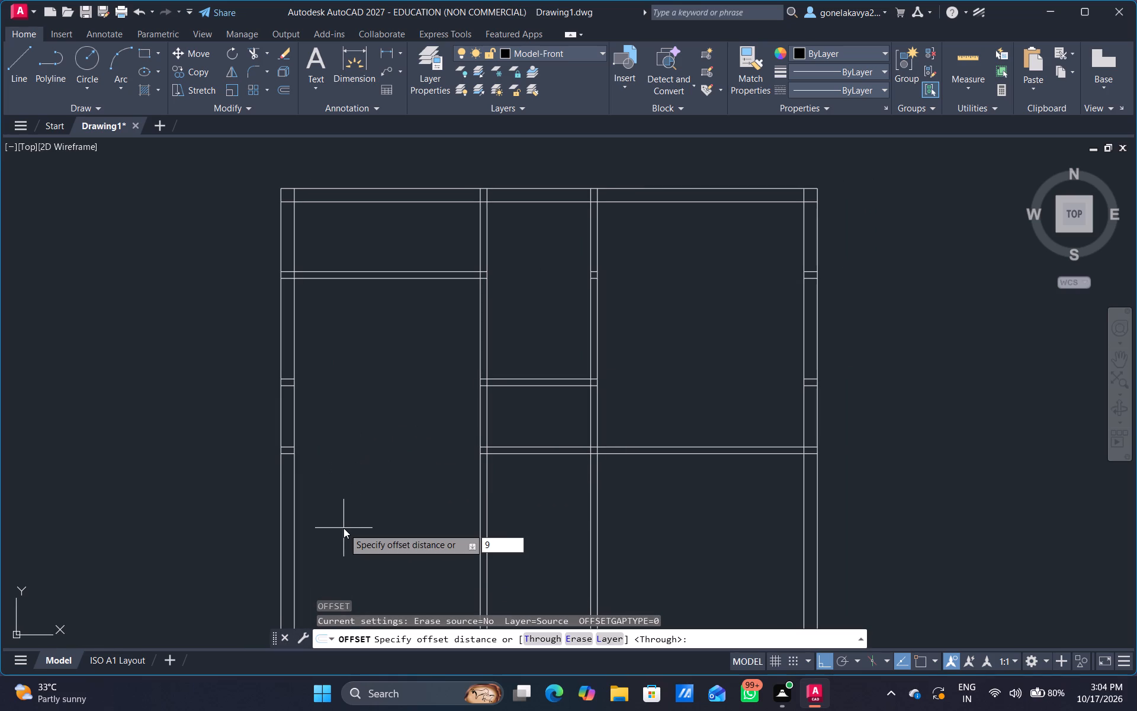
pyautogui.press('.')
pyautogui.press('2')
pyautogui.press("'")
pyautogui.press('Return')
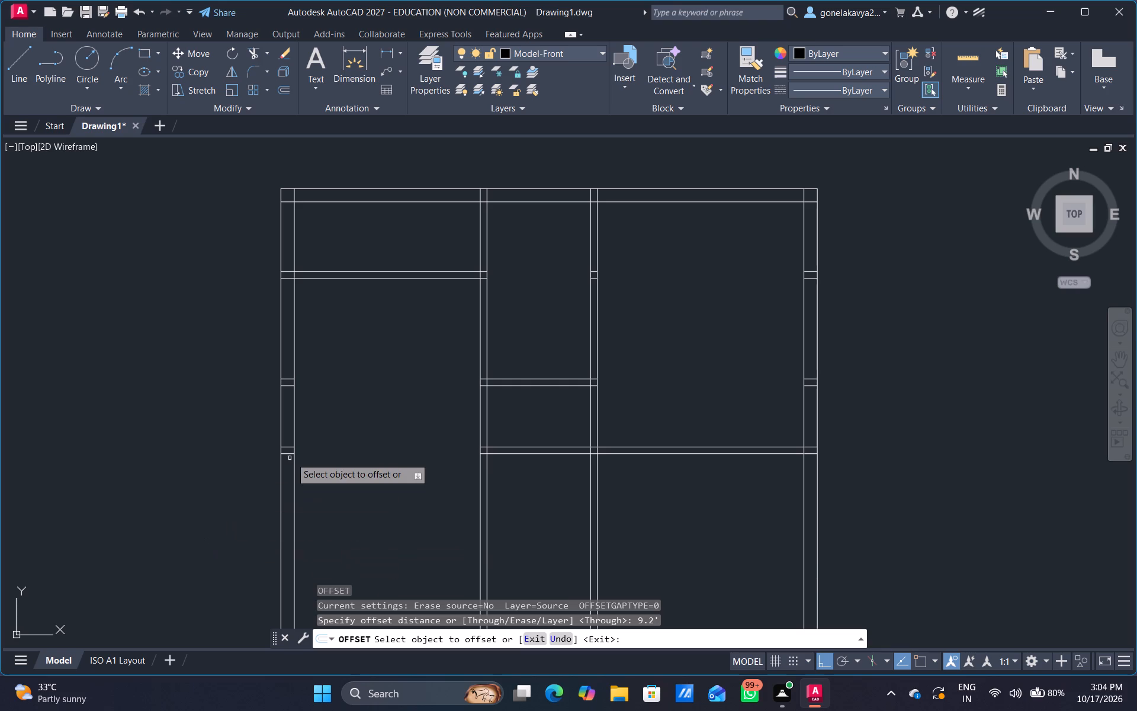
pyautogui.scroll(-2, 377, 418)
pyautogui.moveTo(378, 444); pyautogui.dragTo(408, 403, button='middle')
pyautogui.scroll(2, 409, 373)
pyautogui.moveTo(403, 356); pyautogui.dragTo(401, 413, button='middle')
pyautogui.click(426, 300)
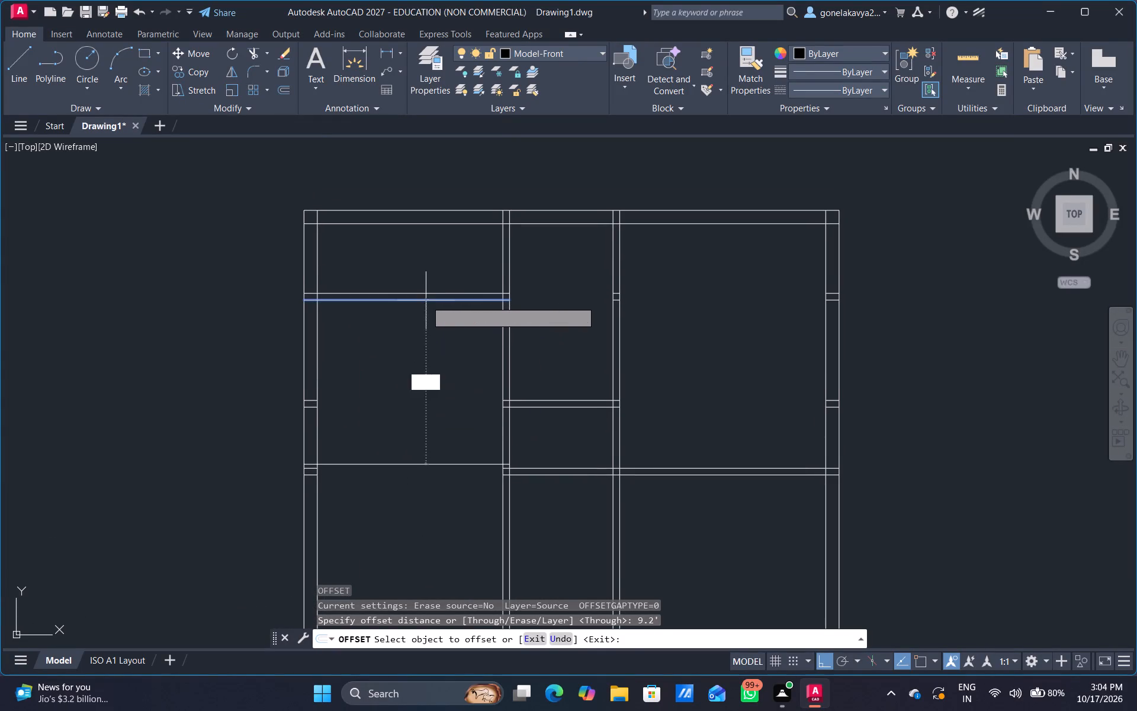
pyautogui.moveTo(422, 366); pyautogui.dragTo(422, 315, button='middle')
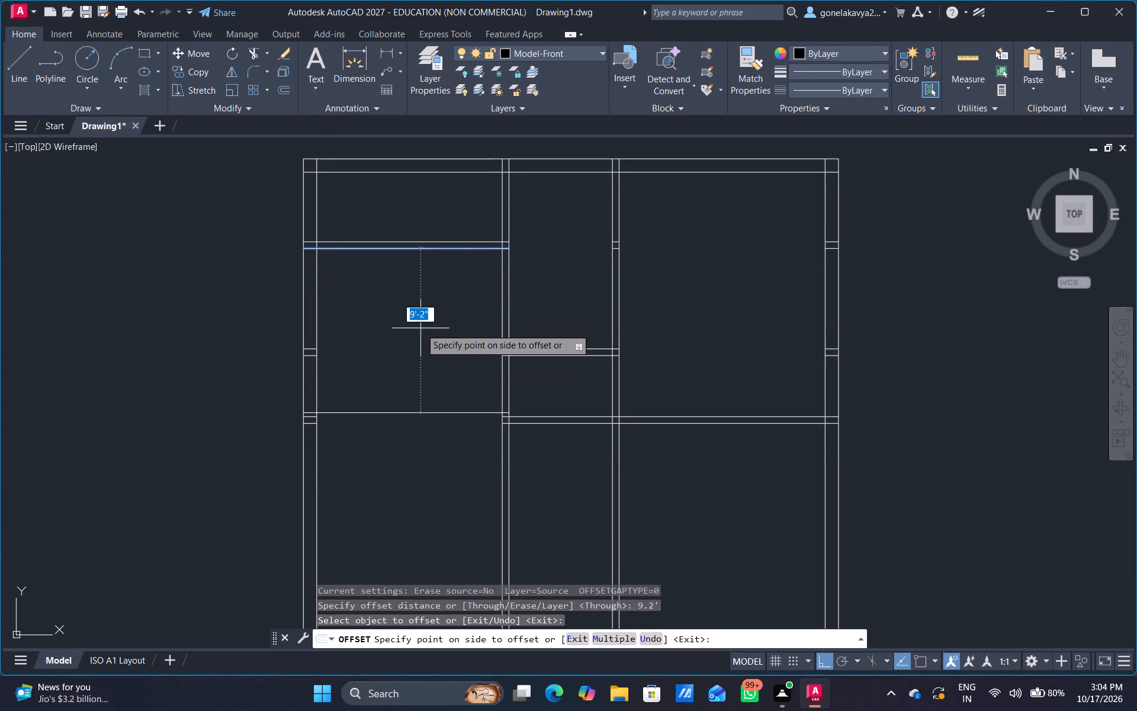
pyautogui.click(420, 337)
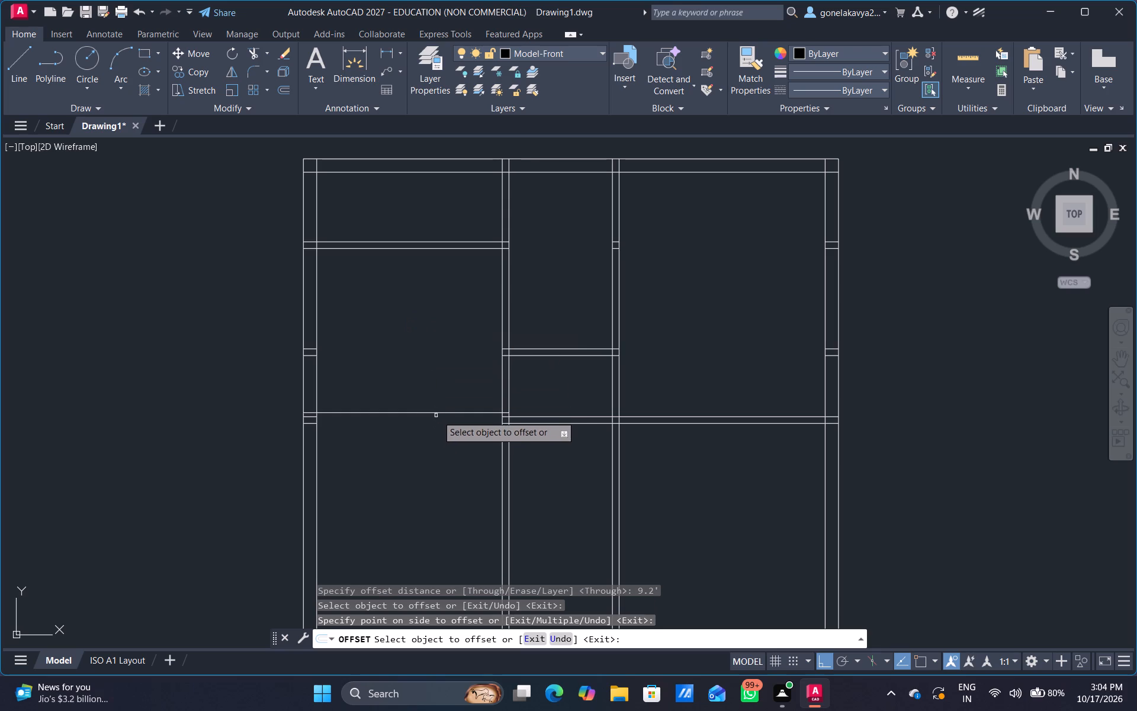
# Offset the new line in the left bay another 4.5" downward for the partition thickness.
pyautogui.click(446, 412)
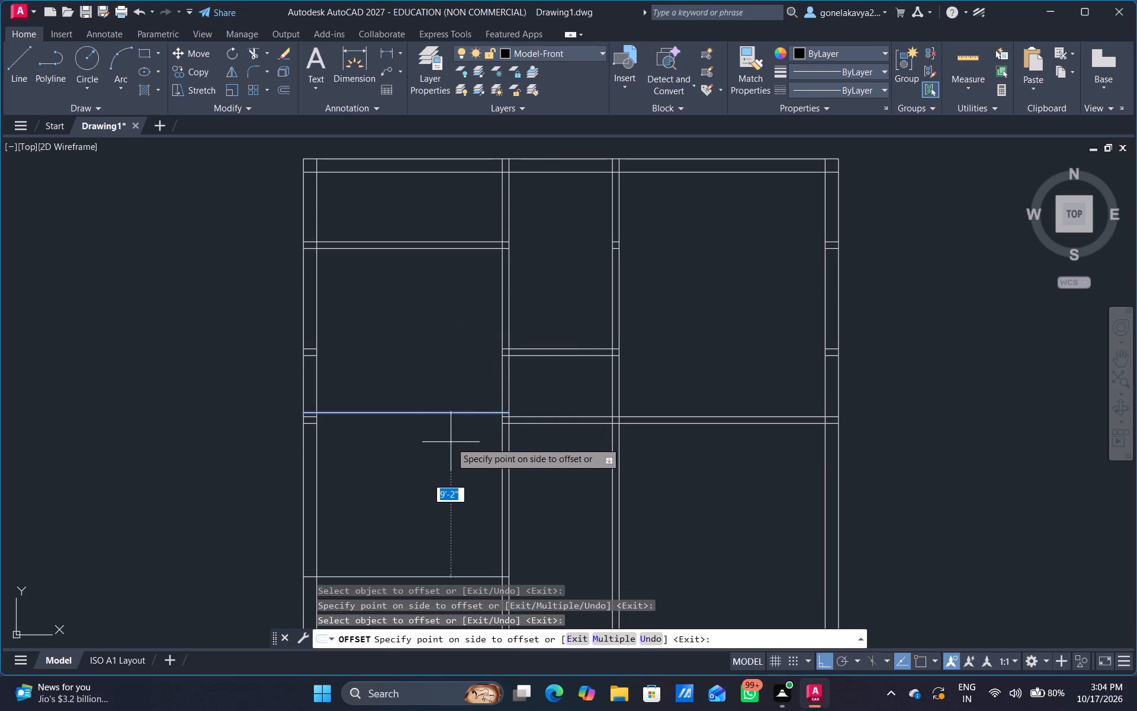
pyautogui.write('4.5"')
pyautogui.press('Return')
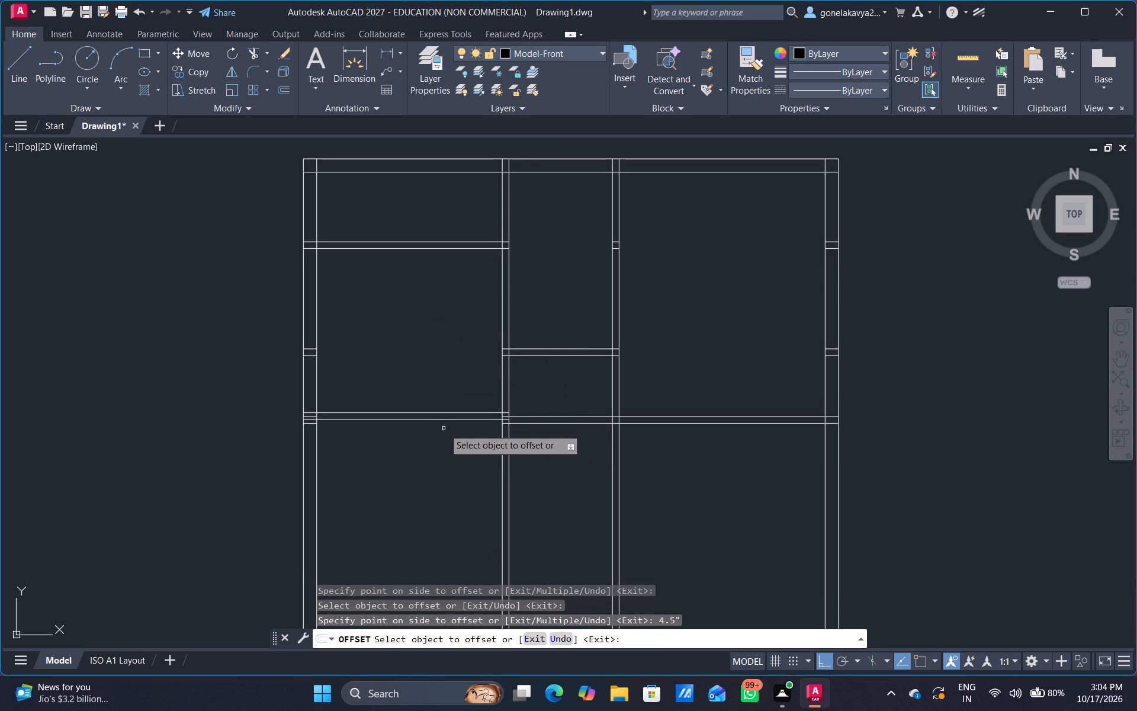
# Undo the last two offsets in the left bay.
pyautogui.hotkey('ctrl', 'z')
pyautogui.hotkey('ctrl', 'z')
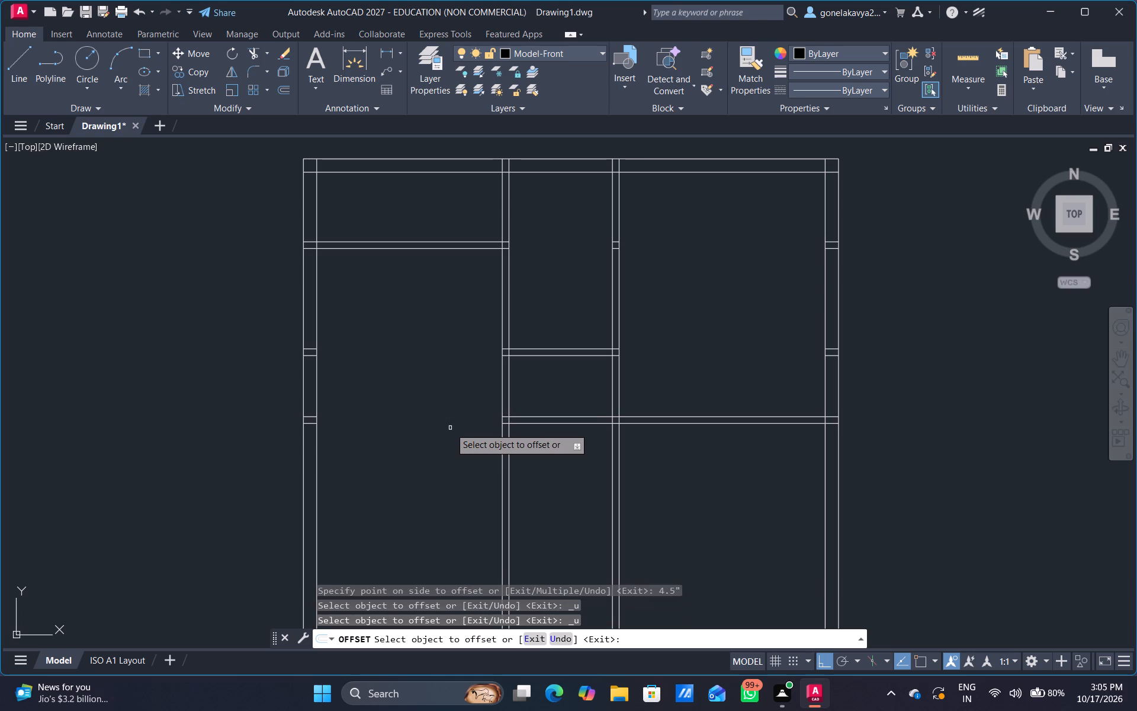
# Offset the left outer wall's inner line 10.4' inward, toward the first vertical partition.
pyautogui.scroll(1, 402, 439)
pyautogui.moveTo(403, 440); pyautogui.dragTo(477, 497, button='middle')
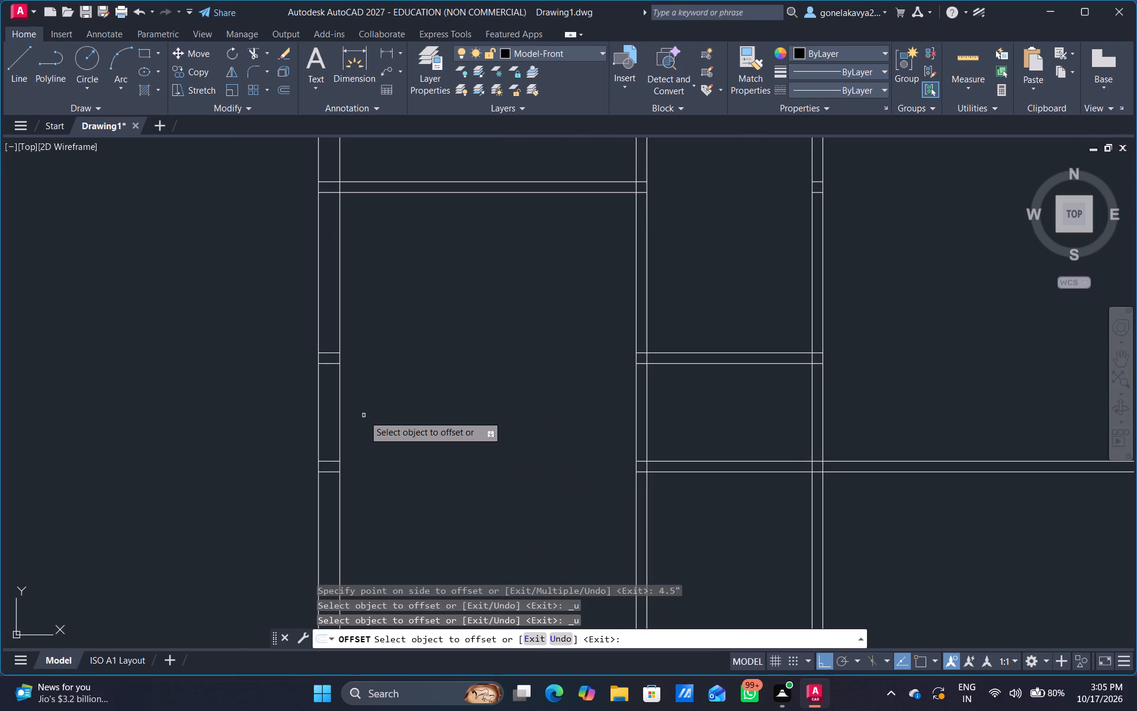
pyautogui.click(341, 423)
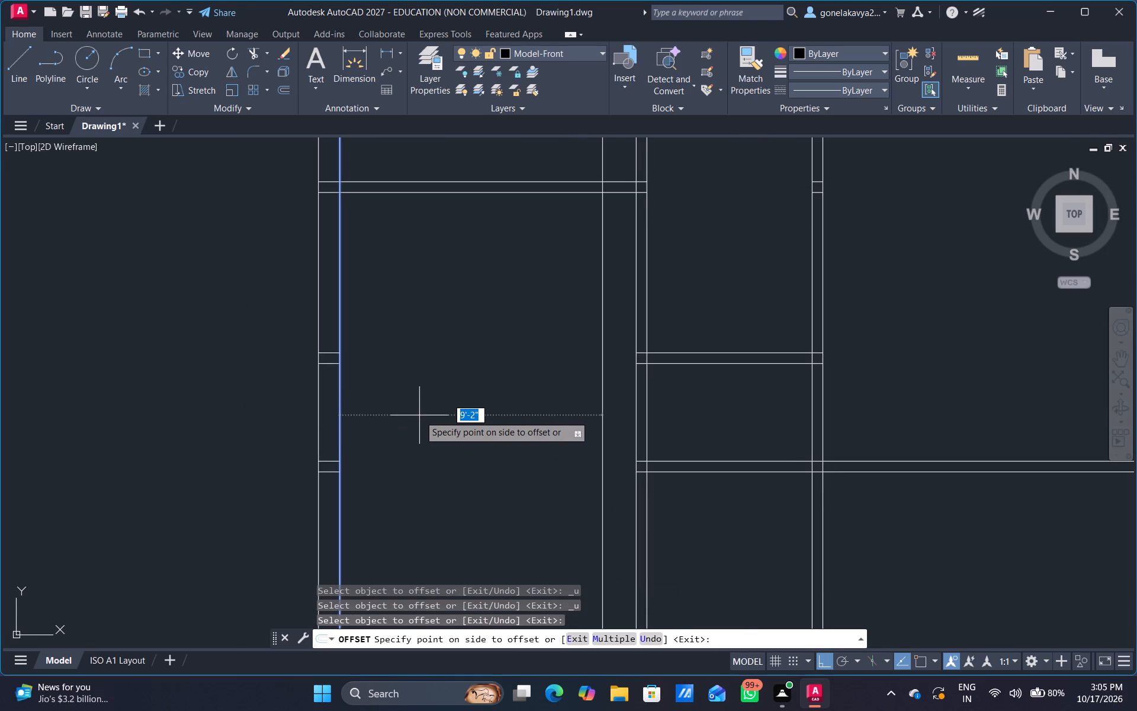
pyautogui.write('10.4')
pyautogui.hotkey('shift', '"')
pyautogui.press('BackSpace')
pyautogui.press("'")
pyautogui.press('Return')
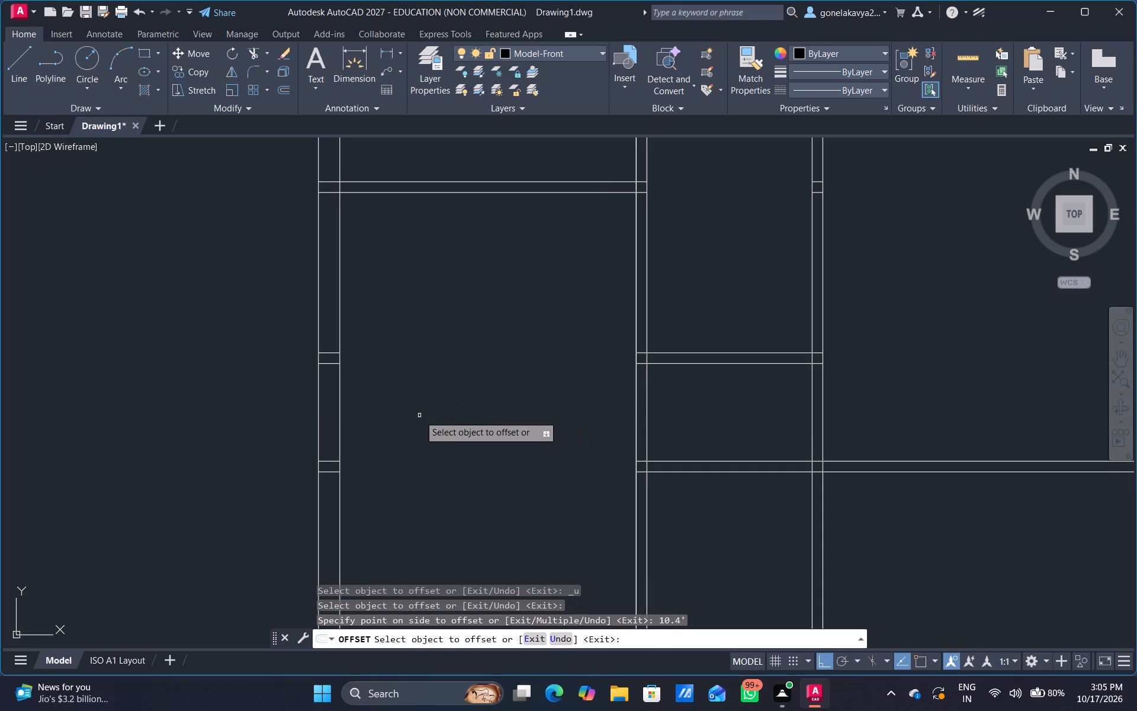
# Extend both lines of the third horizontal partition across the left bay to the left outer wall.
pyautogui.scroll(-2, 419, 415)
pyautogui.scroll(1, 414, 457)
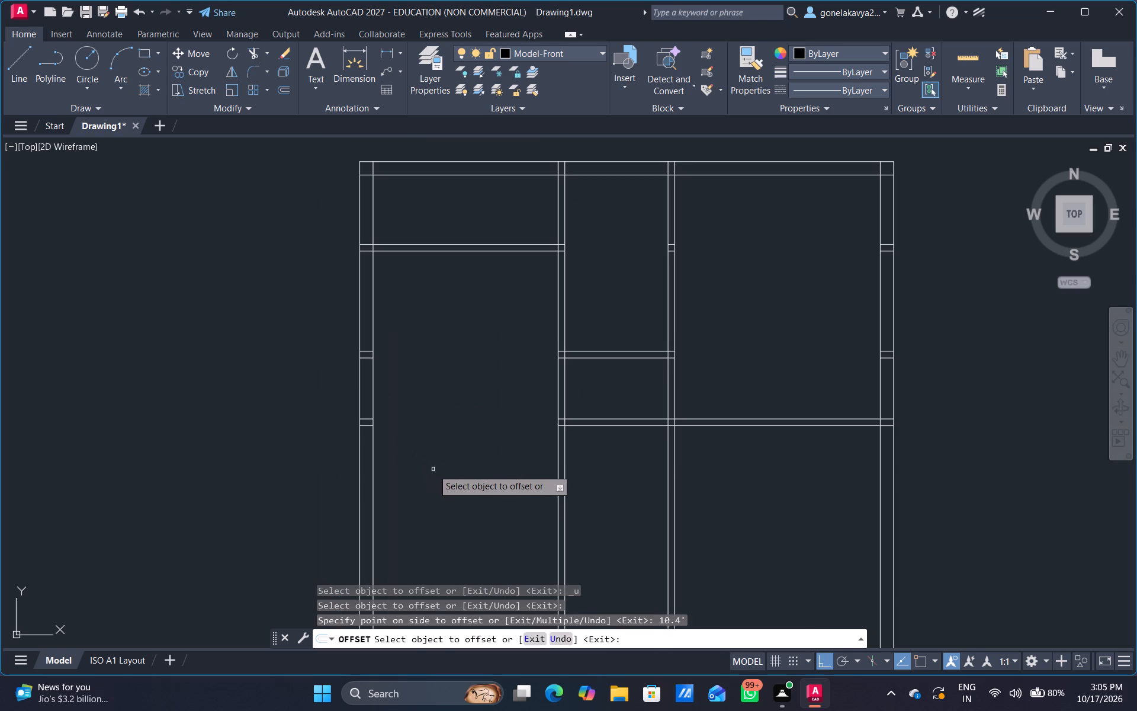
pyautogui.moveTo(433, 469); pyautogui.dragTo(384, 396, button='middle')
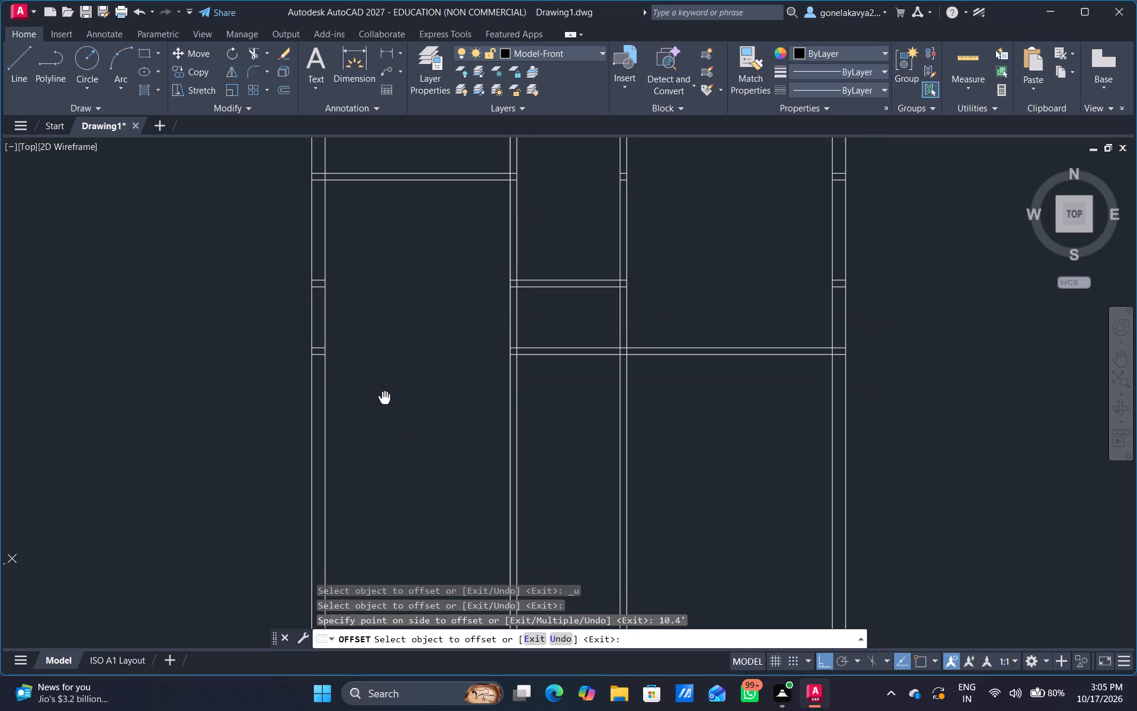
pyautogui.moveTo(384, 396); pyautogui.dragTo(383, 396, button='middle')
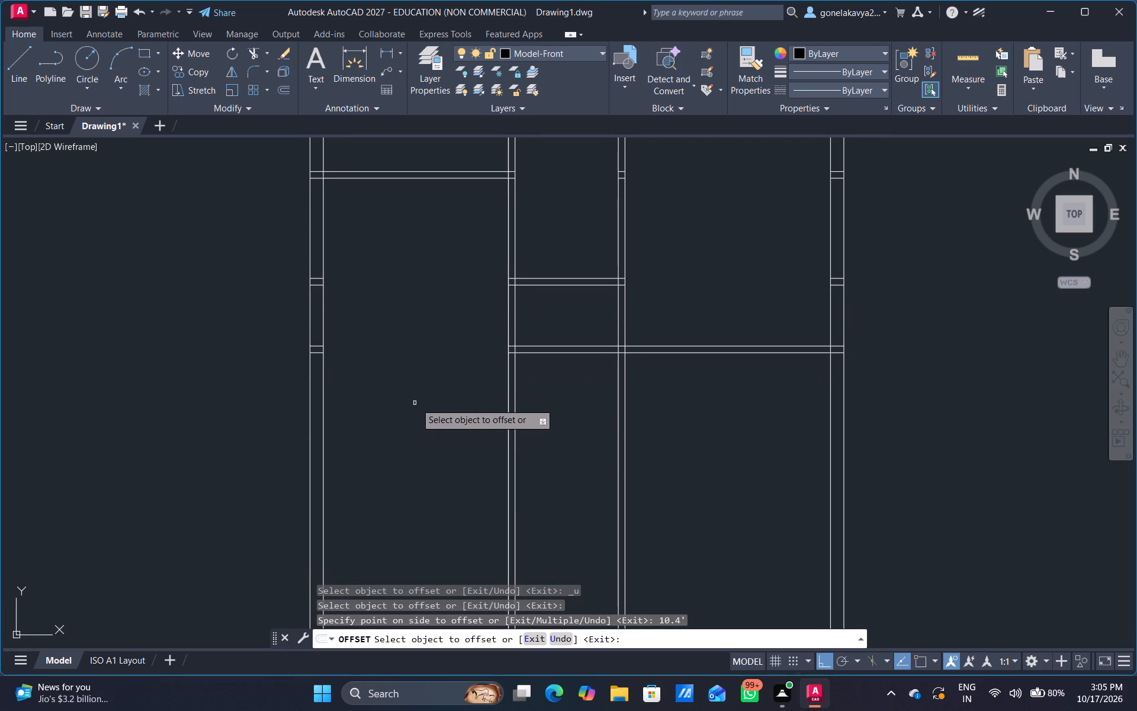
pyautogui.press('Escape')
pyautogui.write('EX')
pyautogui.press('space')
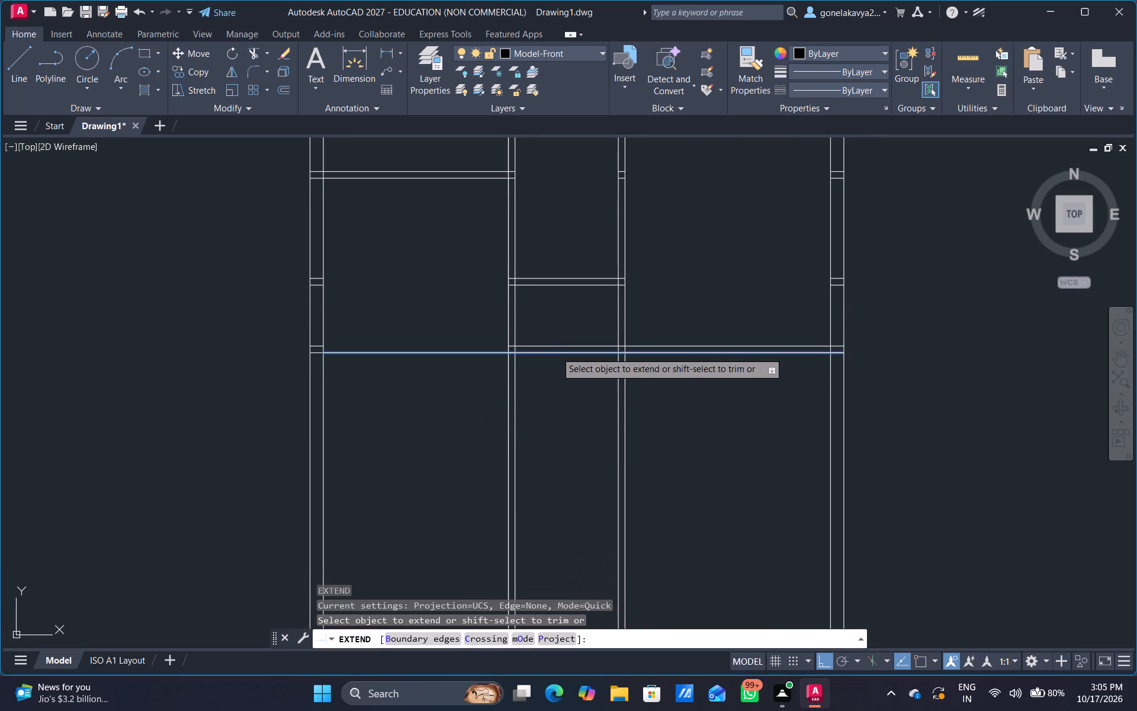
pyautogui.click(556, 352)
pyautogui.click(559, 344)
pyautogui.click(561, 348)
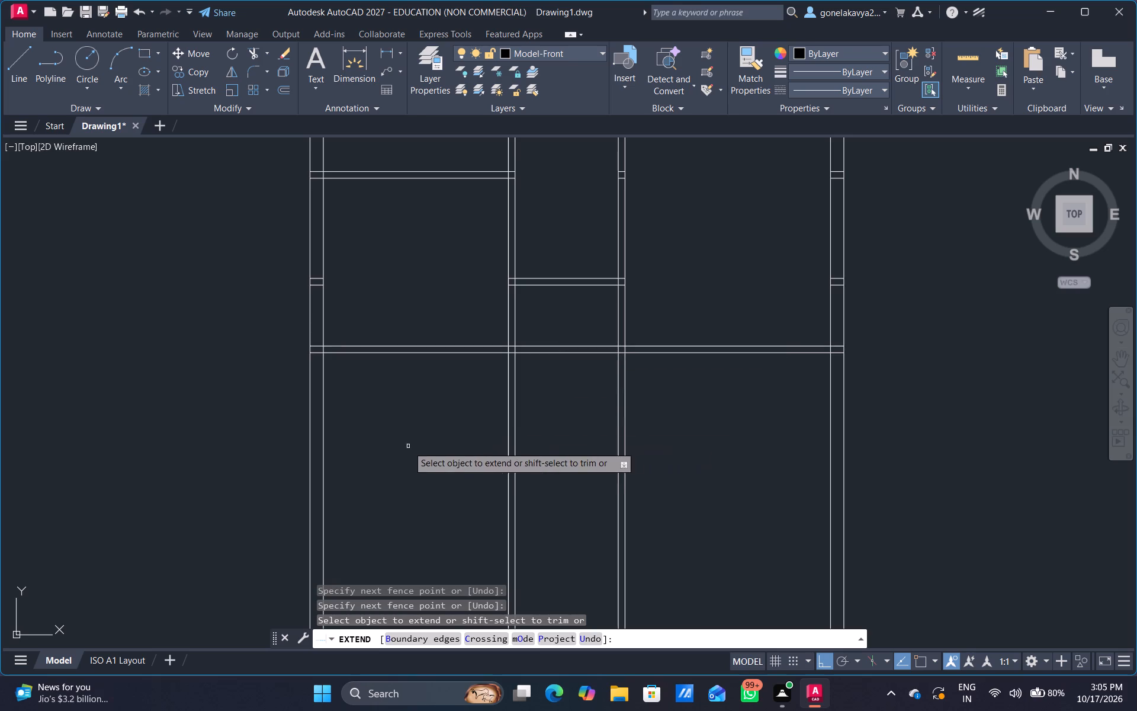
# Offset the lower line of the third horizontal partition 8.8' downward.
pyautogui.moveTo(393, 449); pyautogui.dragTo(349, 436, button='middle')
pyautogui.scroll(-1, 351, 442)
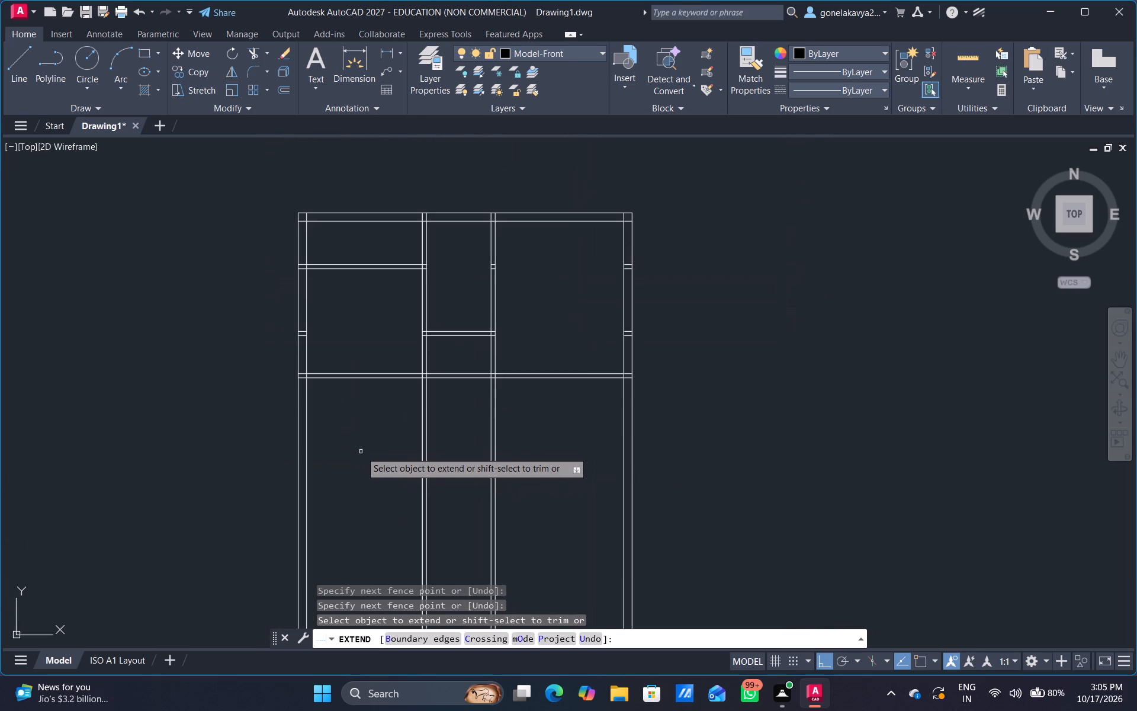
pyautogui.moveTo(352, 461); pyautogui.dragTo(363, 398, button='middle')
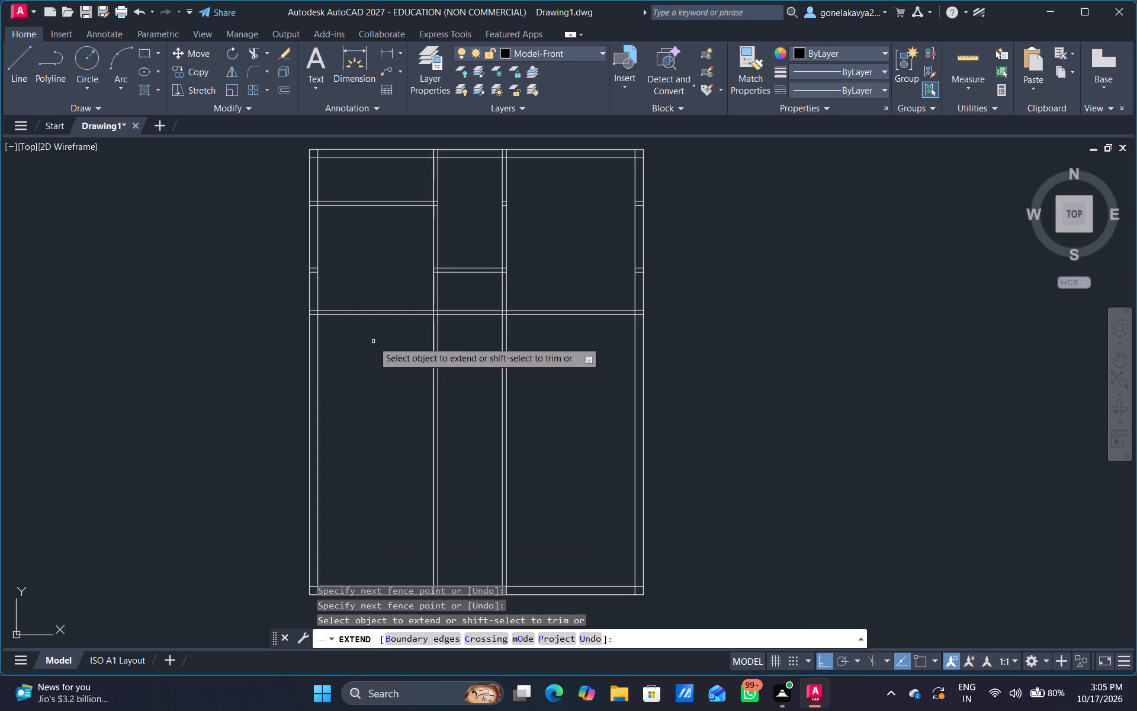
pyautogui.scroll(1, 373, 341)
pyautogui.press('Escape')
pyautogui.press('o')
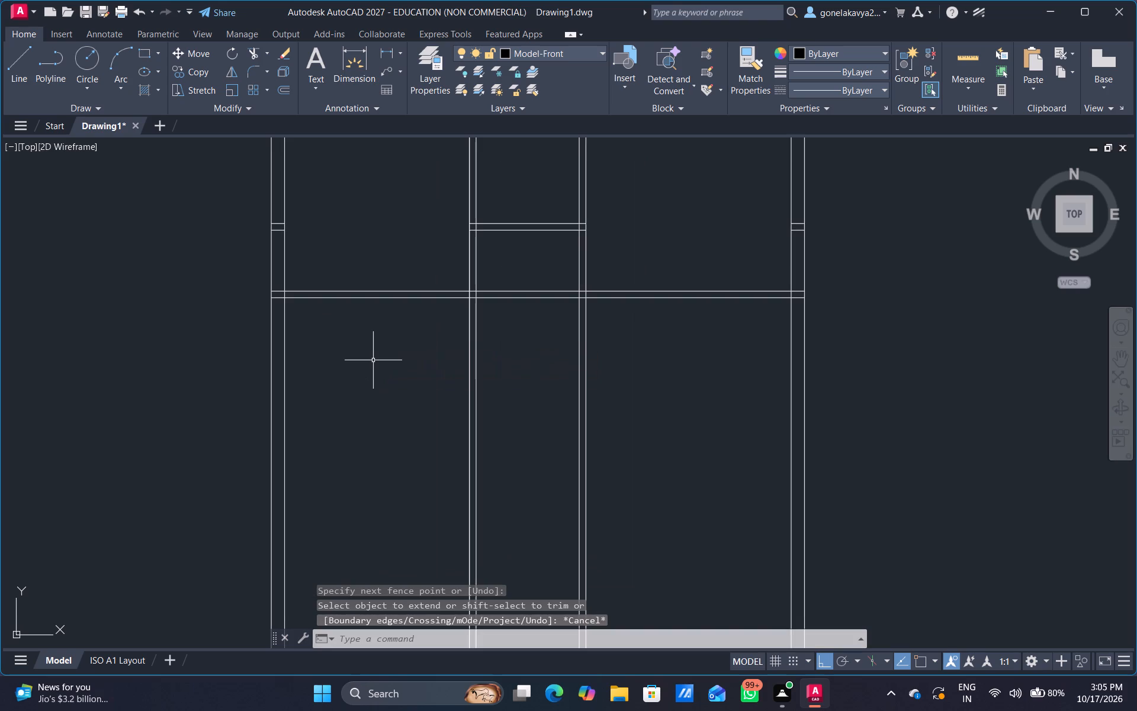
pyautogui.press('Return')
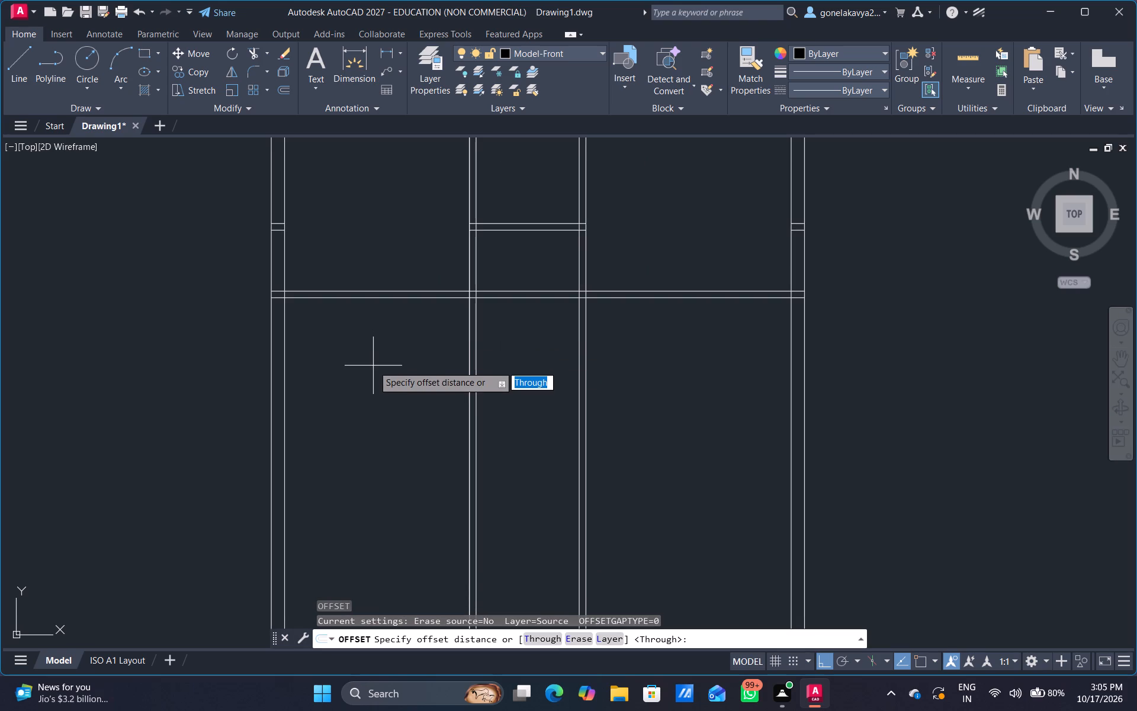
pyautogui.write("8.8'")
pyautogui.press('Return')
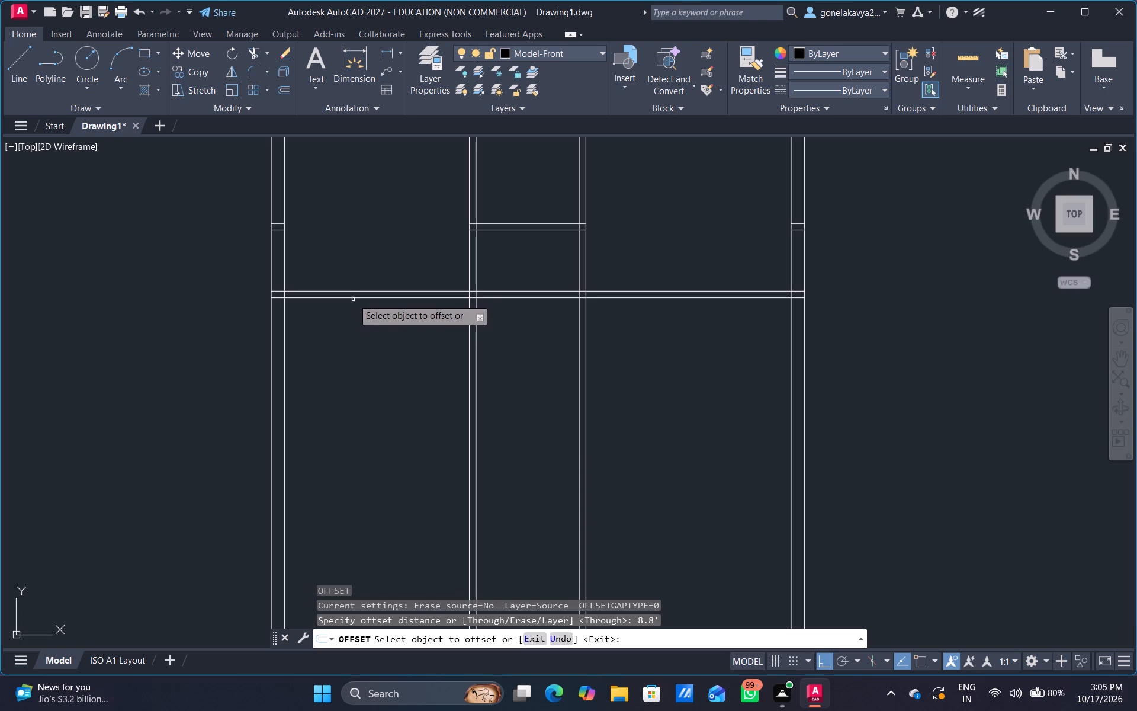
pyautogui.click(352, 299)
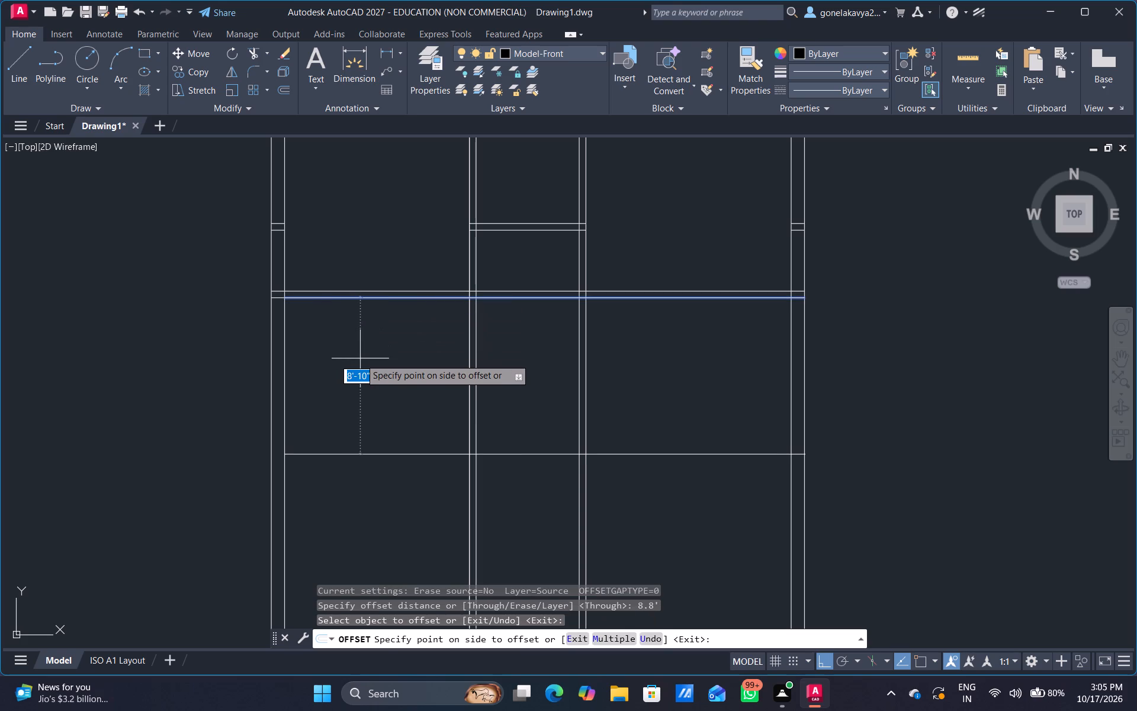
pyautogui.write("8.8'")
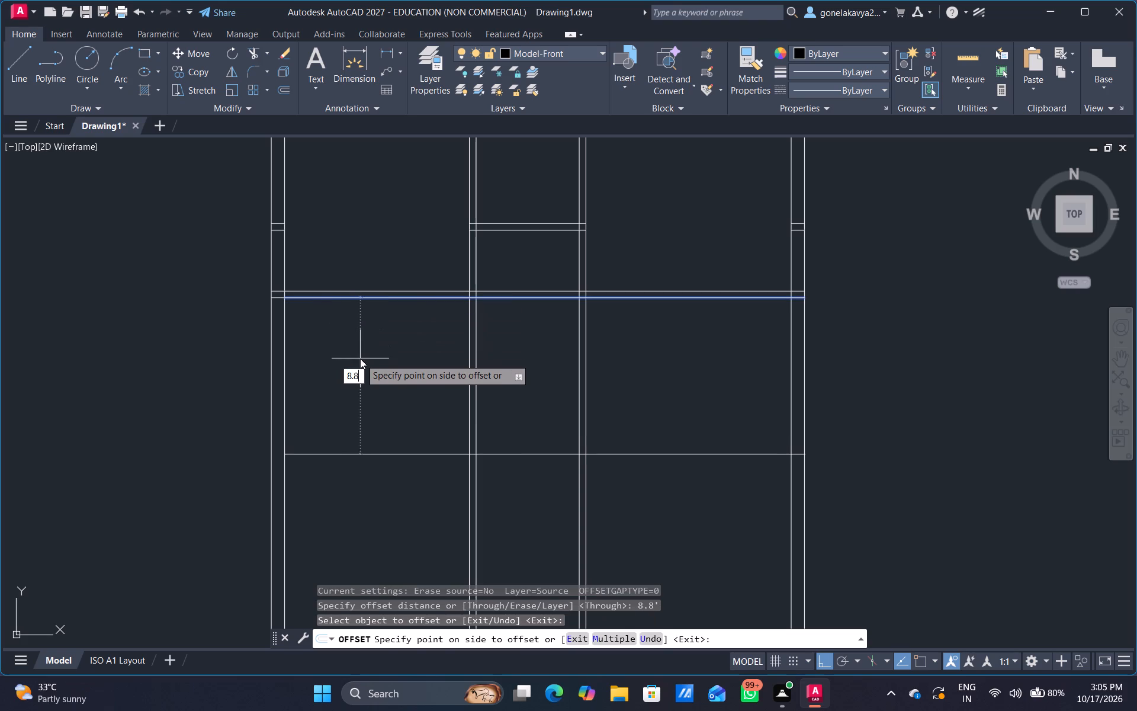
pyautogui.press('Return')
# Offset the new horizontal line another 4.5" downward for the partition thickness.
pyautogui.moveTo(390, 398); pyautogui.dragTo(368, 343, button='middle')
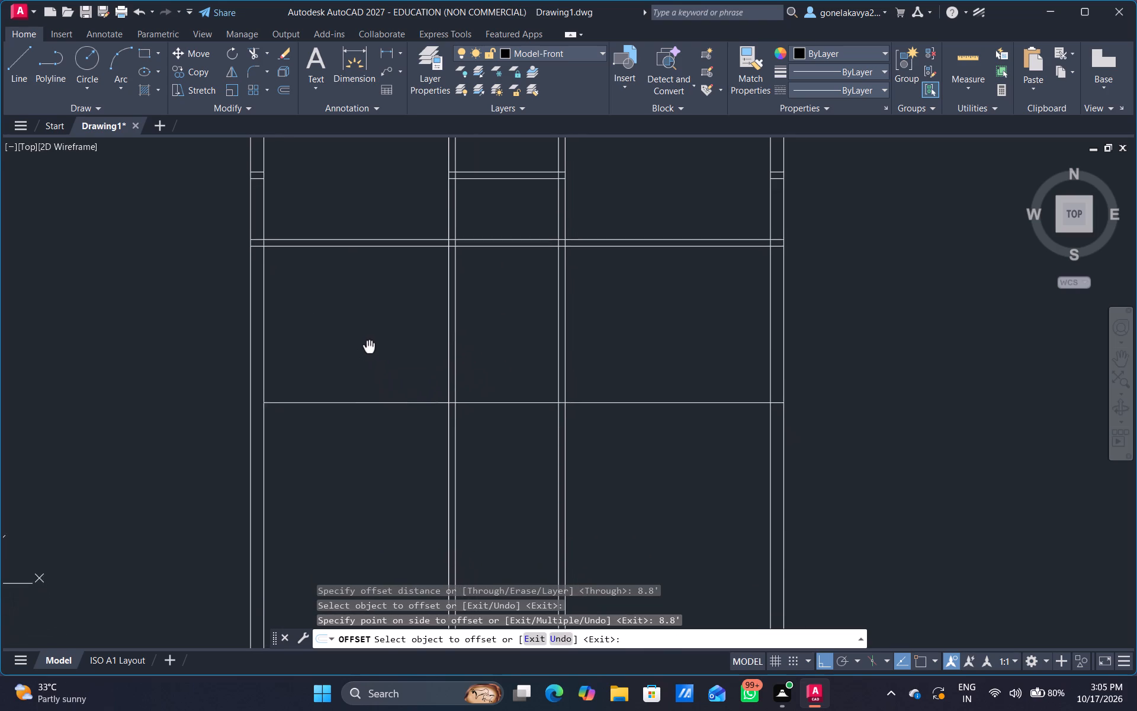
pyautogui.moveTo(368, 343); pyautogui.dragTo(366, 336, button='middle')
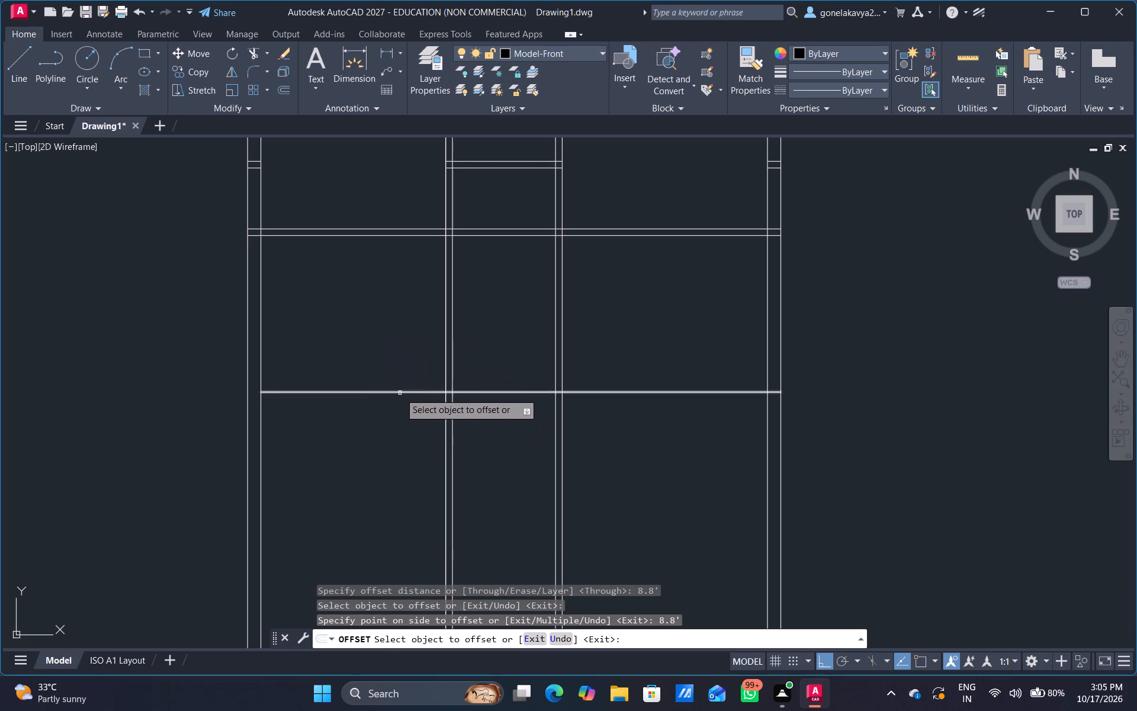
pyautogui.click(400, 393)
pyautogui.write('4.5"')
pyautogui.press('Return')
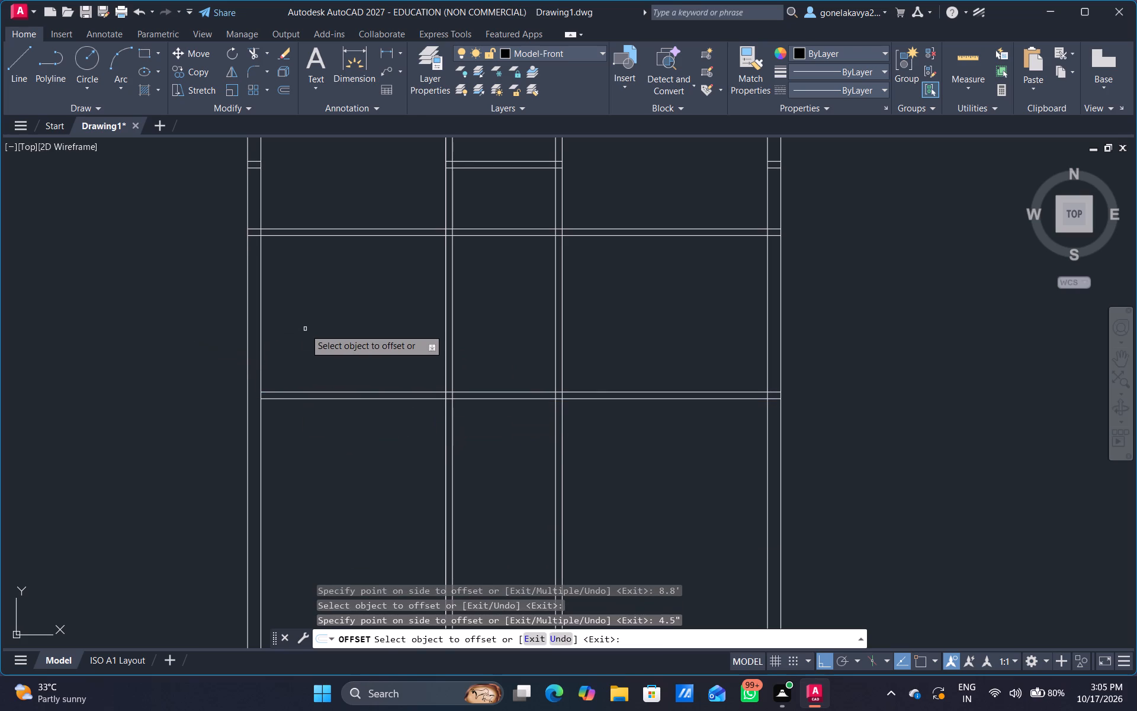
# Trim both lines of the new fourth horizontal partition out of the middle and right bays.
pyautogui.moveTo(348, 296); pyautogui.dragTo(326, 357, button='middle')
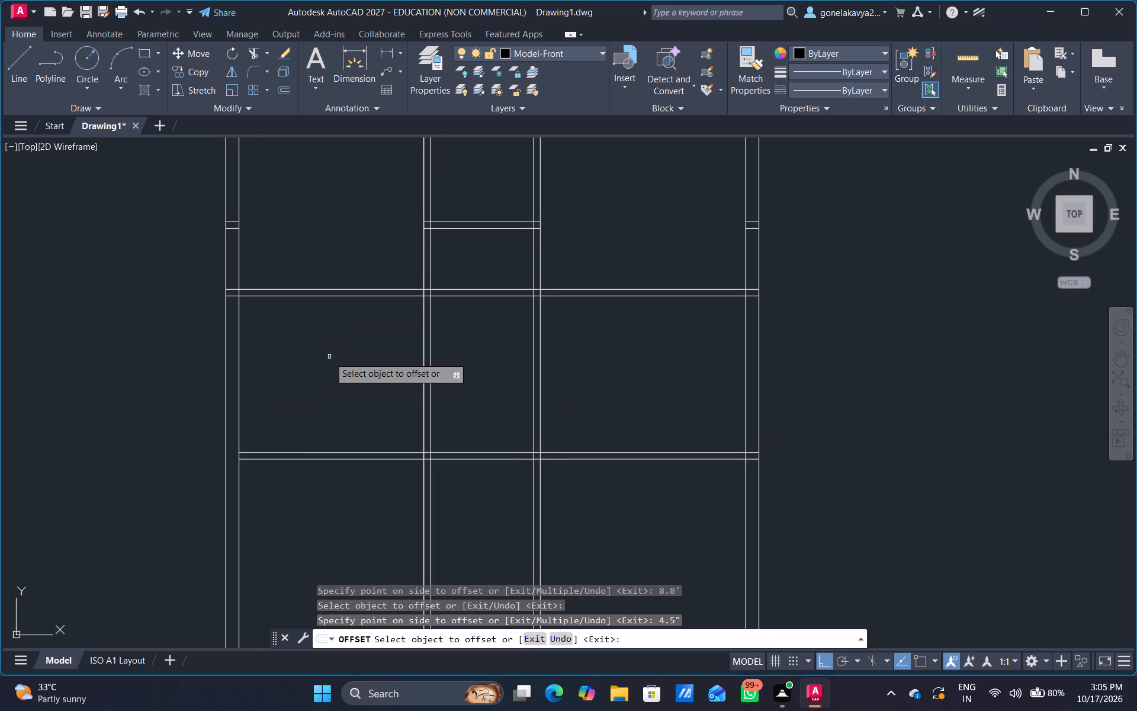
pyautogui.press('Escape')
pyautogui.write('TR')
pyautogui.press('space')
pyautogui.moveTo(486, 390); pyautogui.dragTo(497, 495)
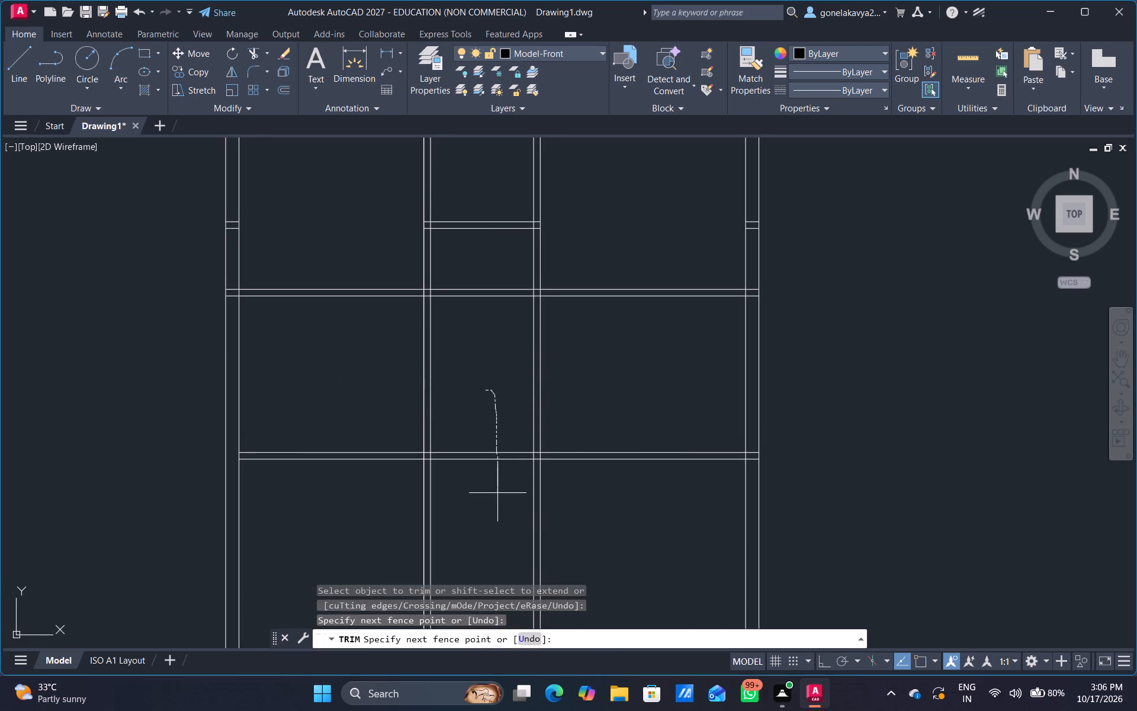
pyautogui.moveTo(497, 495); pyautogui.dragTo(497, 495)
pyautogui.moveTo(648, 498); pyautogui.dragTo(620, 354)
# Trim away the second vertical partition below the third horizontal partition, including the leftover horizontal stubs between its lines.
pyautogui.scroll(-1, 583, 418)
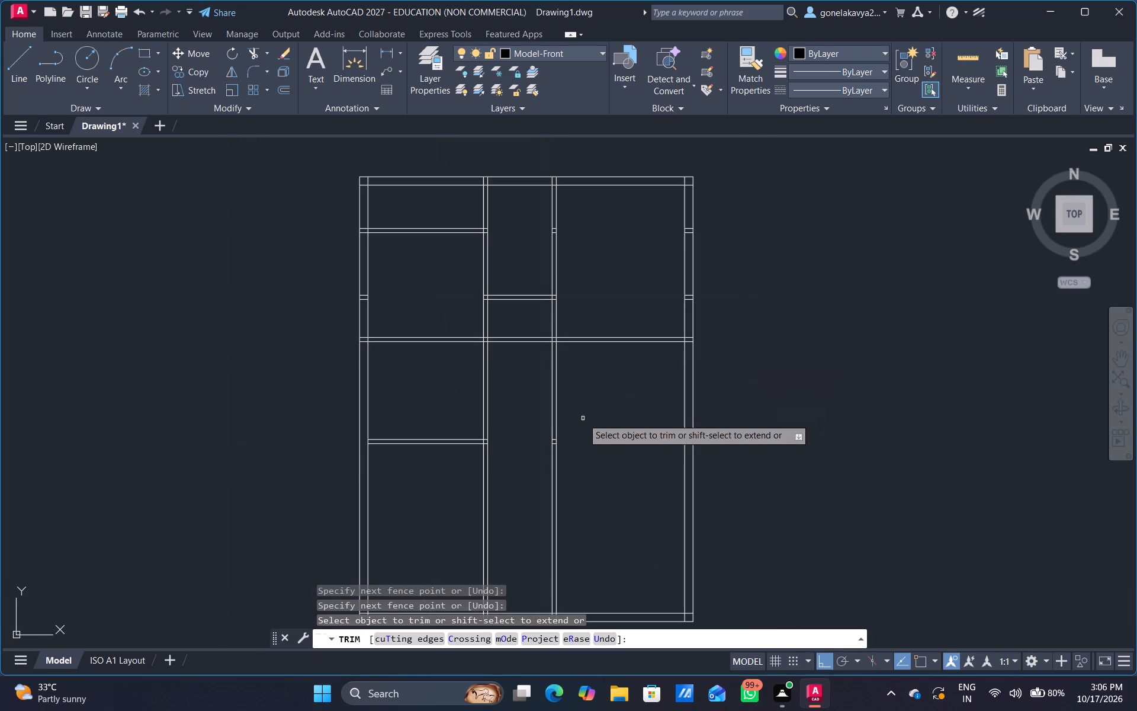
pyautogui.moveTo(582, 422); pyautogui.dragTo(560, 398, button='middle')
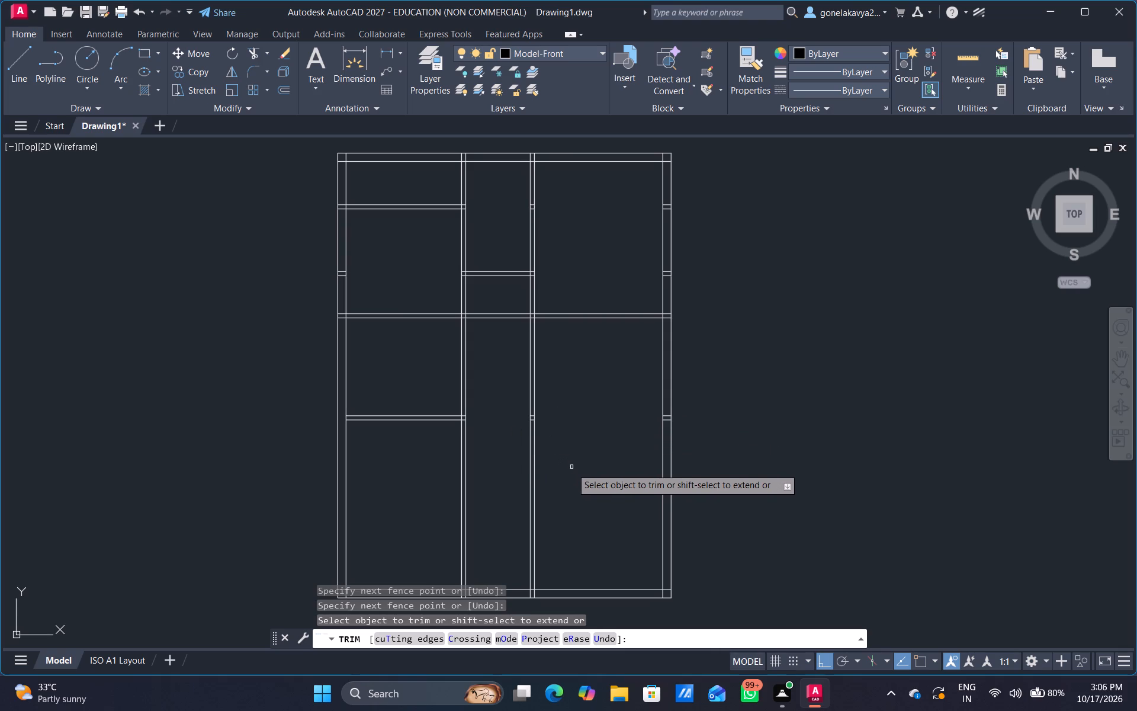
pyautogui.moveTo(551, 464); pyautogui.dragTo(516, 418, button='middle')
pyautogui.moveTo(550, 395); pyautogui.dragTo(483, 454)
pyautogui.moveTo(471, 342); pyautogui.dragTo(506, 351)
pyautogui.scroll(2, 496, 375)
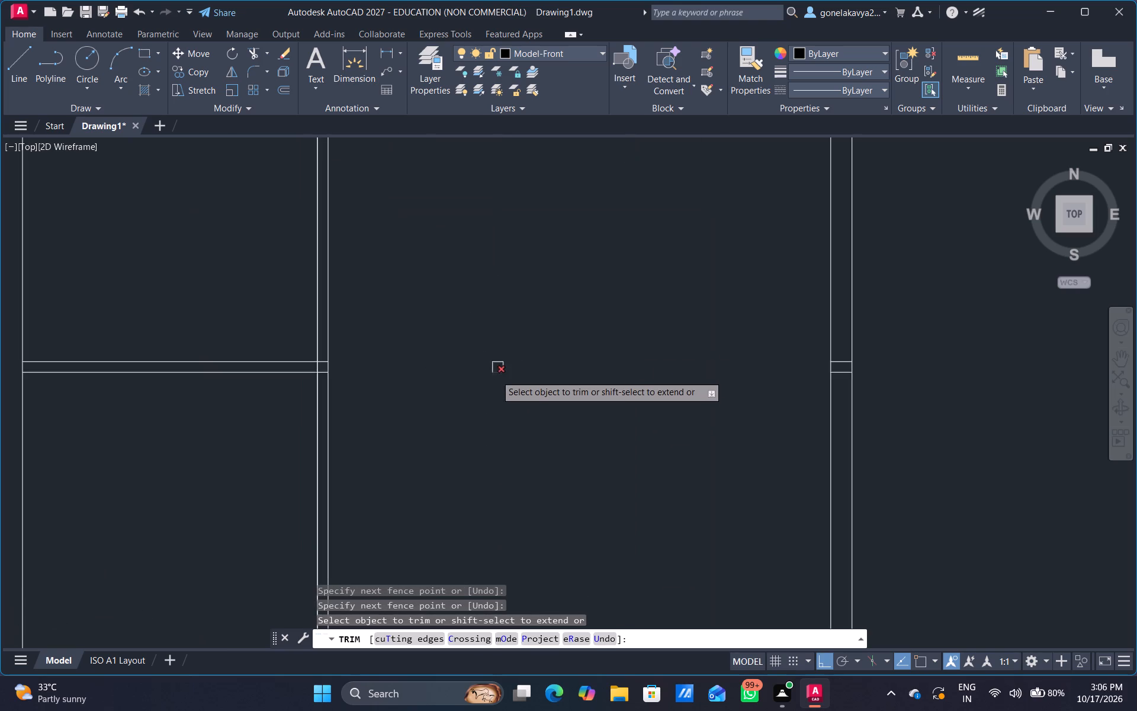
pyautogui.scroll(1, 496, 375)
pyautogui.moveTo(485, 366); pyautogui.dragTo(544, 348)
pyautogui.moveTo(517, 329); pyautogui.dragTo(497, 397)
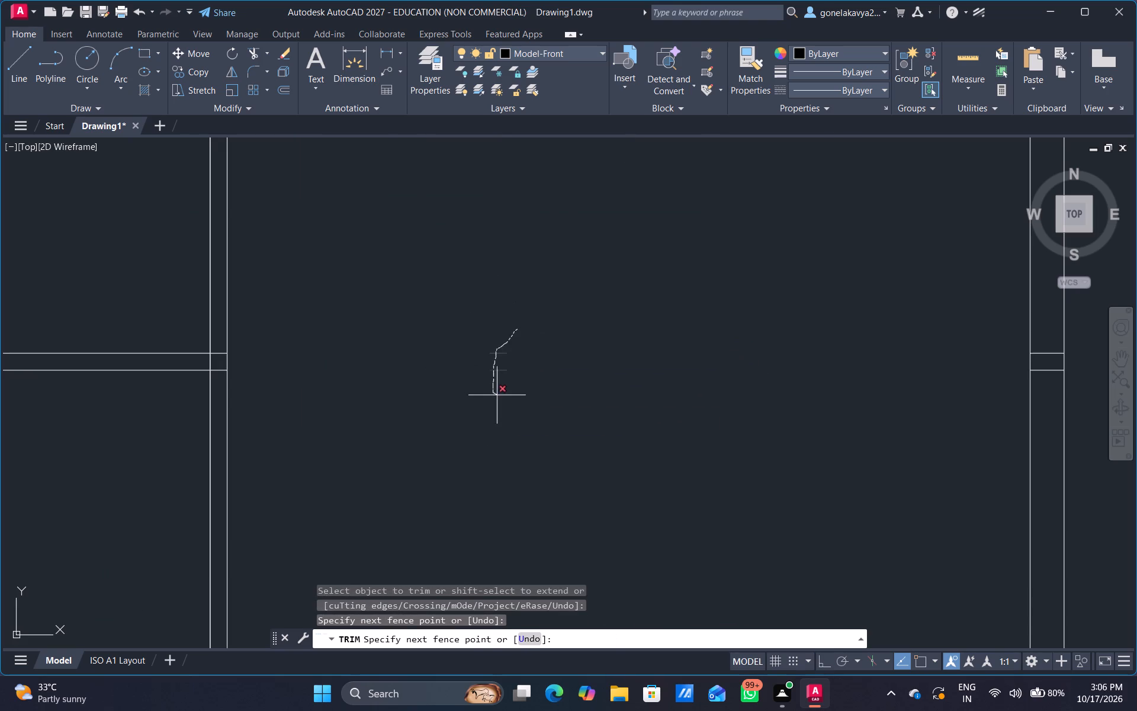
pyautogui.scroll(-3, 464, 428)
pyautogui.moveTo(468, 436); pyautogui.dragTo(468, 379, button='middle')
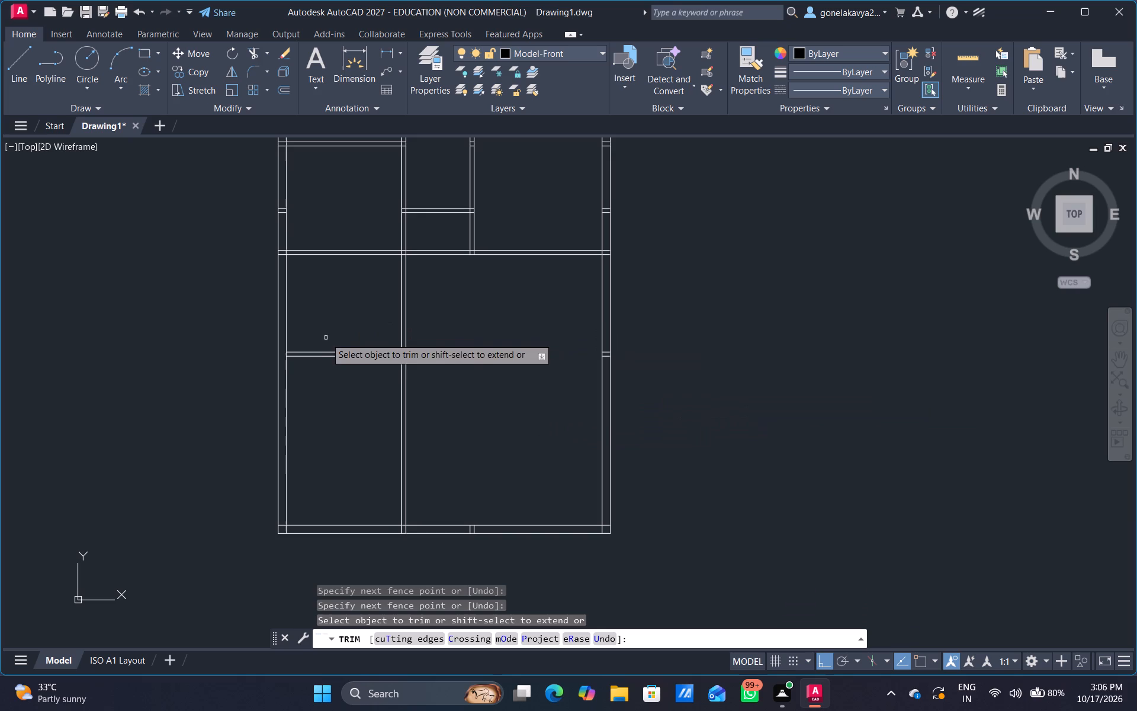
pyautogui.moveTo(347, 396); pyautogui.dragTo(346, 431, button='middle')
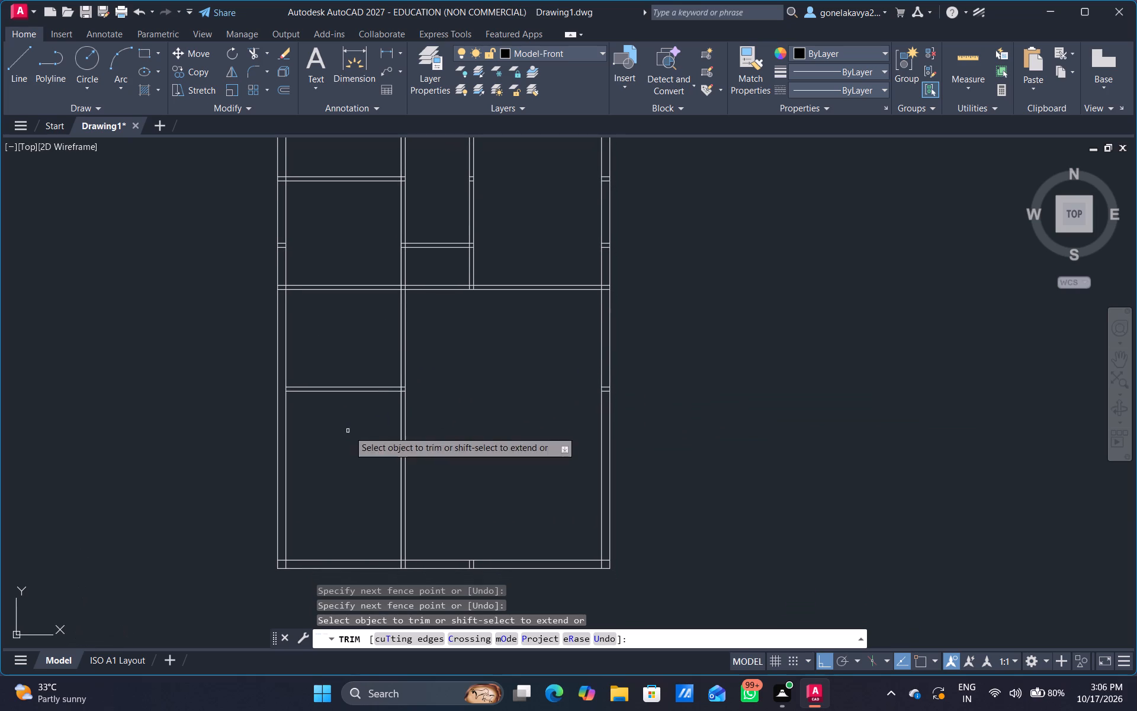
pyautogui.press('Escape')
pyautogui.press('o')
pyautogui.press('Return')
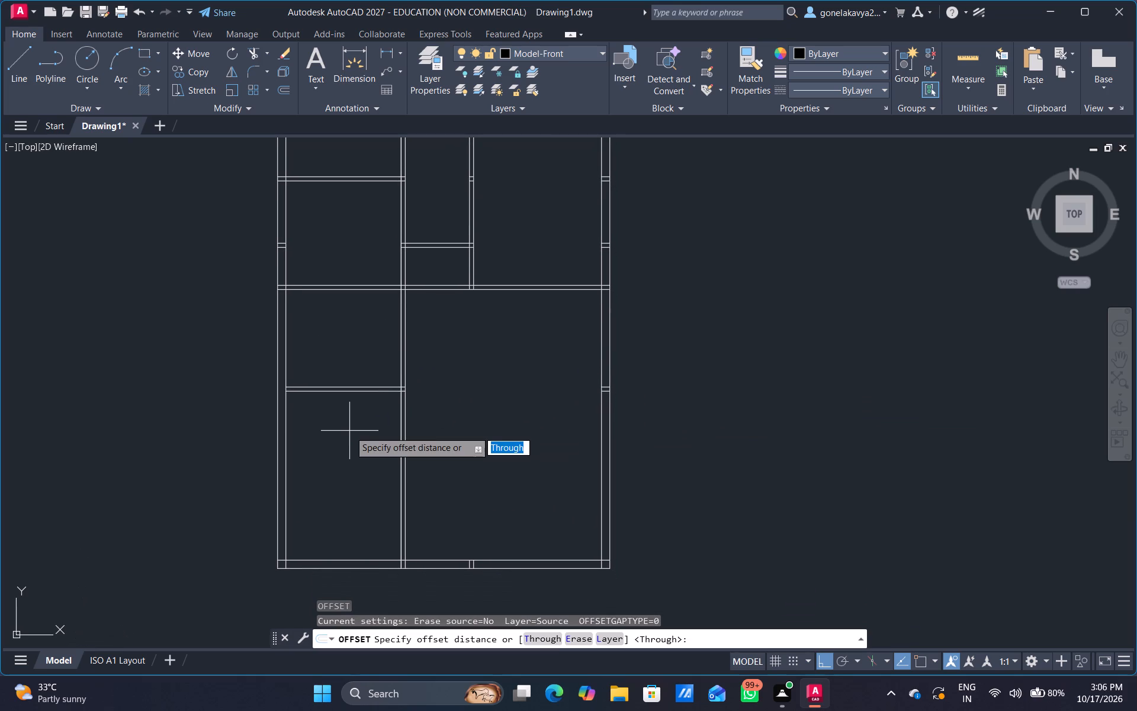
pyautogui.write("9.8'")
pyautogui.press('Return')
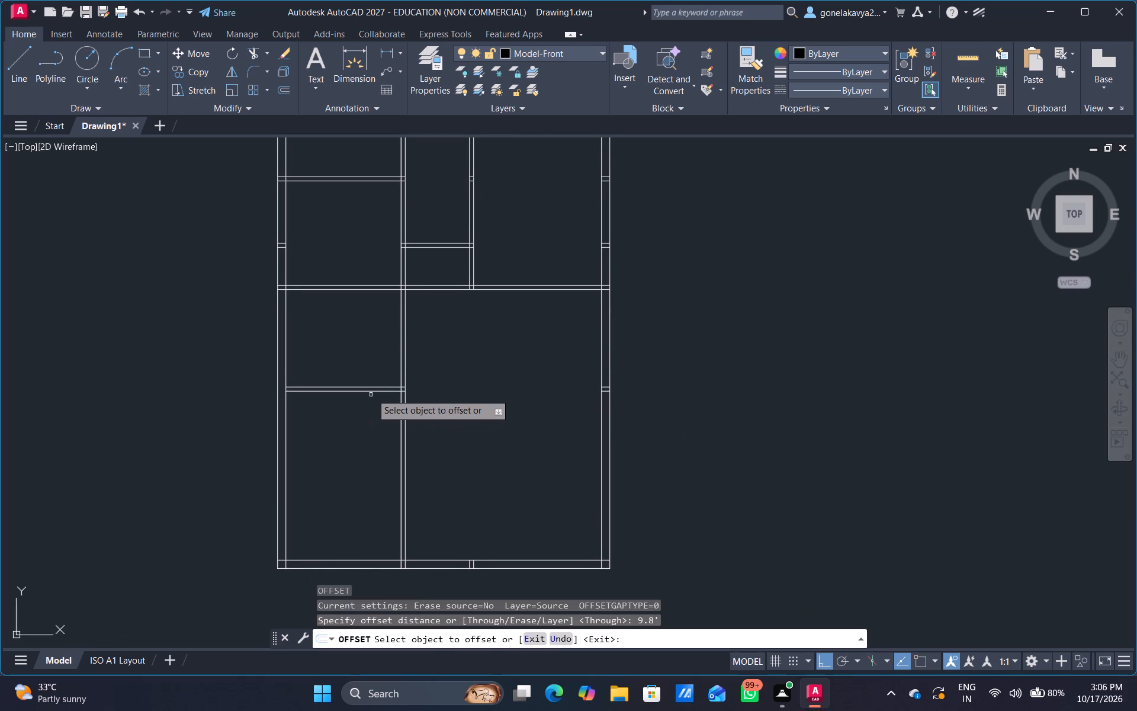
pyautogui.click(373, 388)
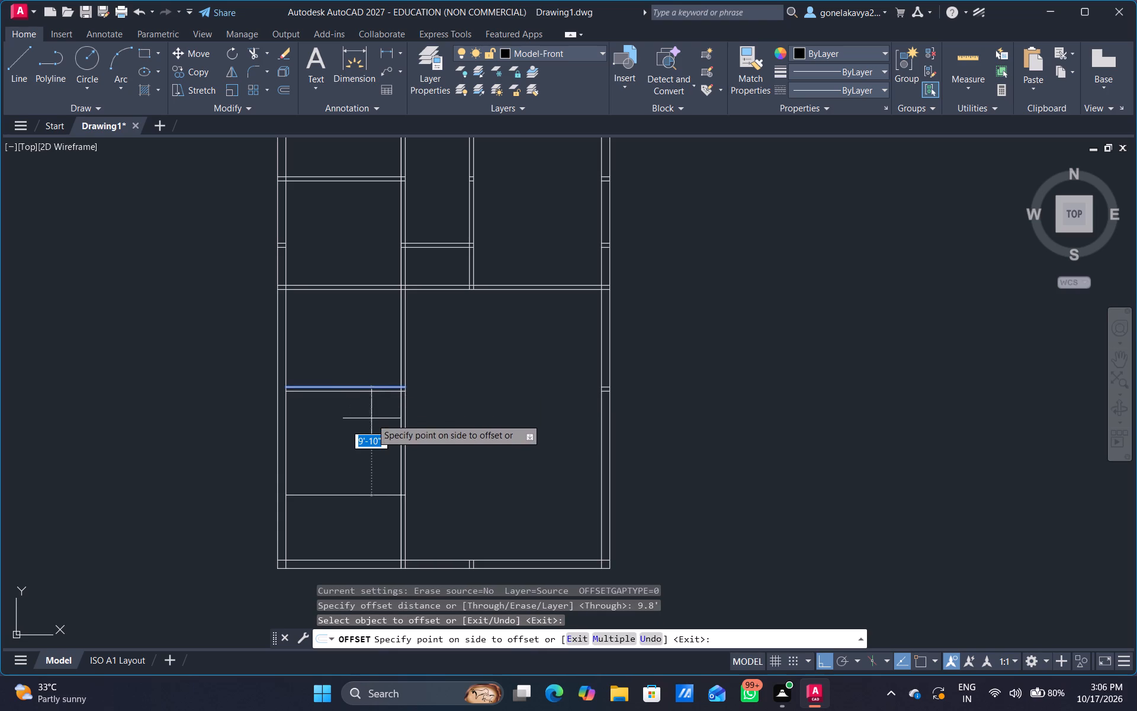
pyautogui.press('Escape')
# Offset the lower line of the fourth horizontal partition 9.8' downward in the left bay.
pyautogui.press('o')
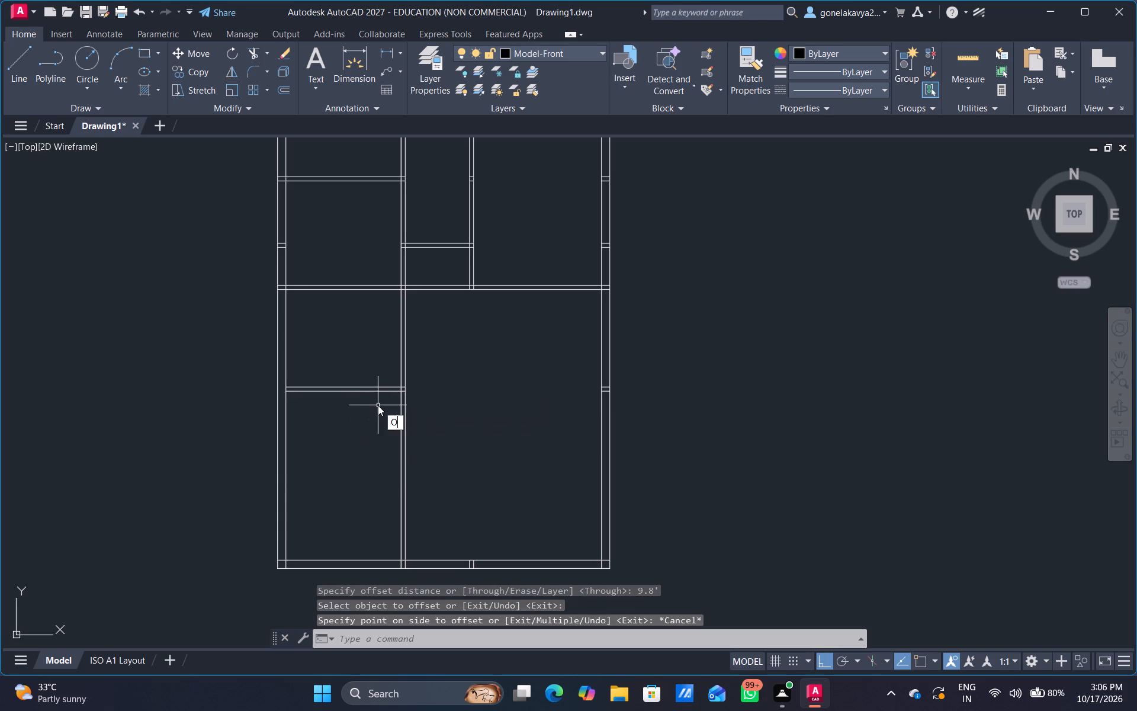
pyautogui.press('Return')
pyautogui.scroll(1, 378, 401)
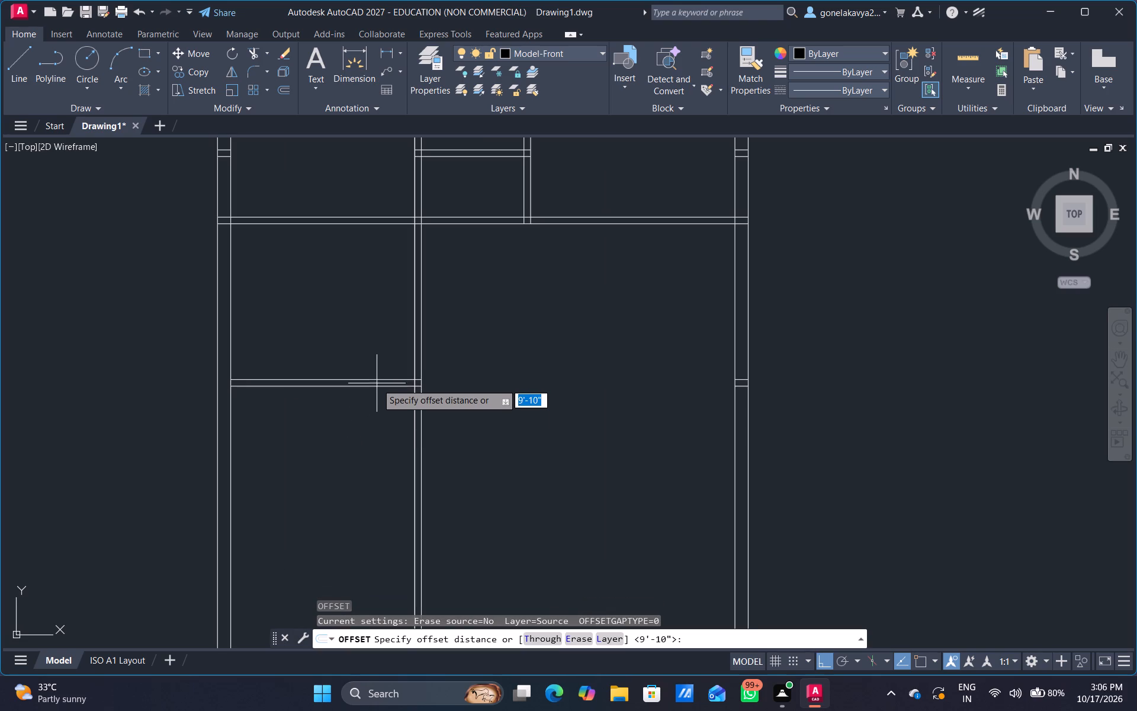
pyautogui.click(377, 386)
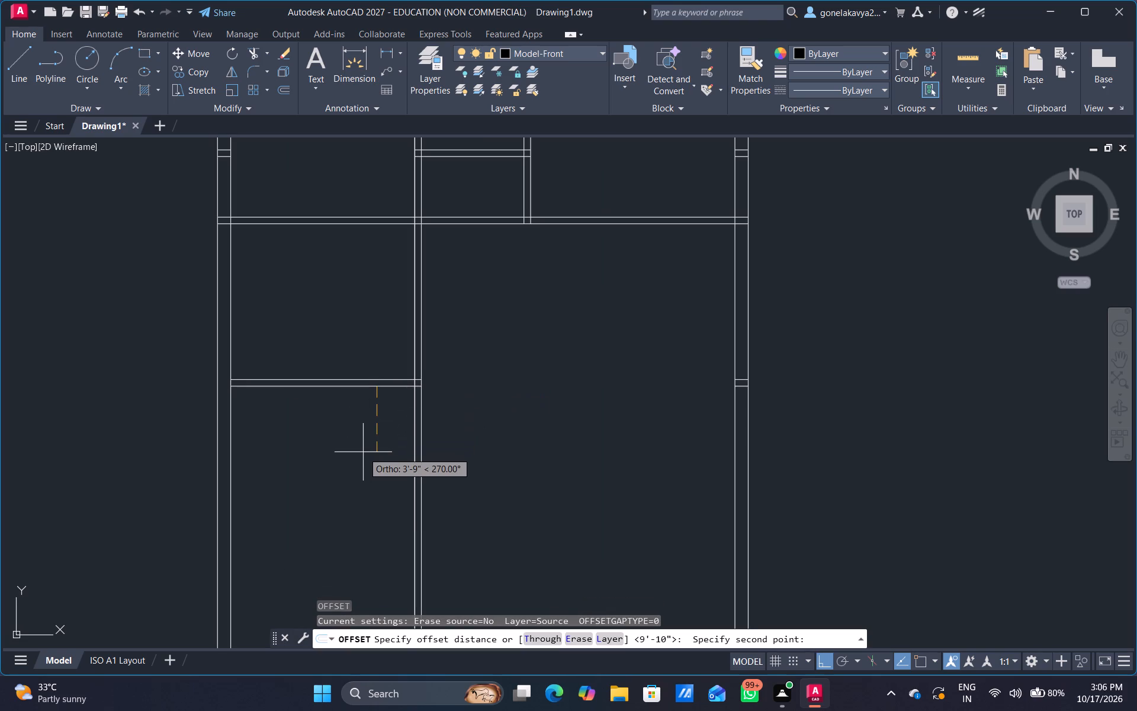
pyautogui.write('9.8')
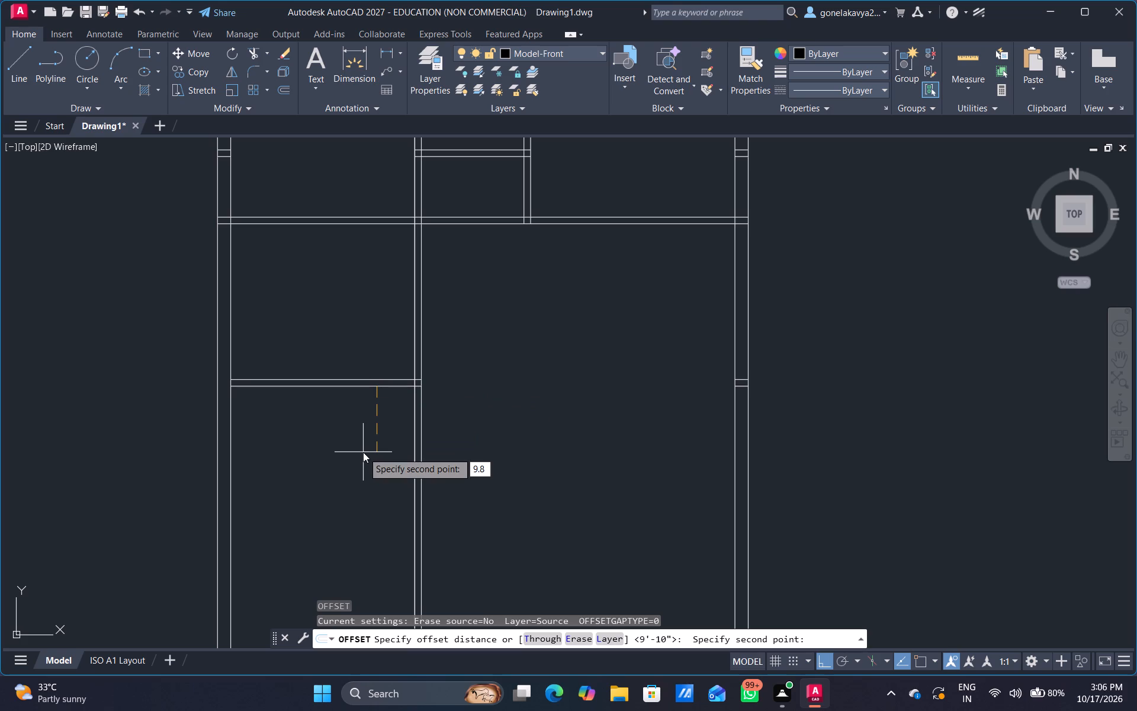
pyautogui.press("'")
pyautogui.press('Return')
pyautogui.scroll(-2, 363, 452)
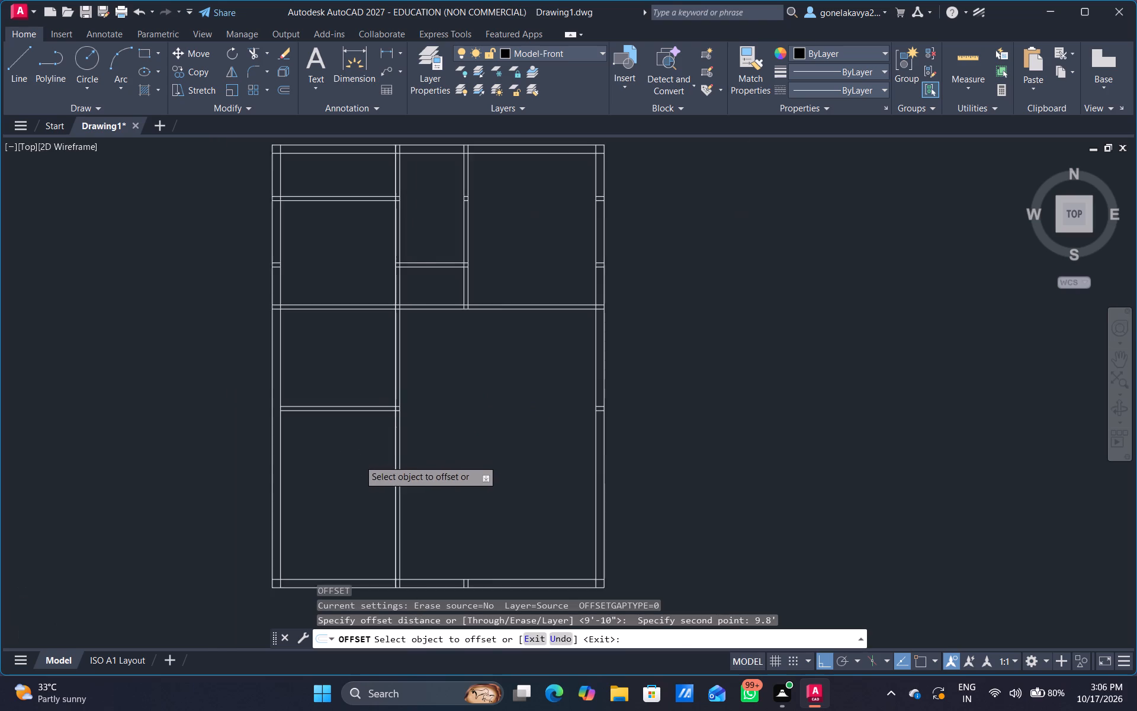
pyautogui.scroll(2, 333, 466)
pyautogui.click(388, 370)
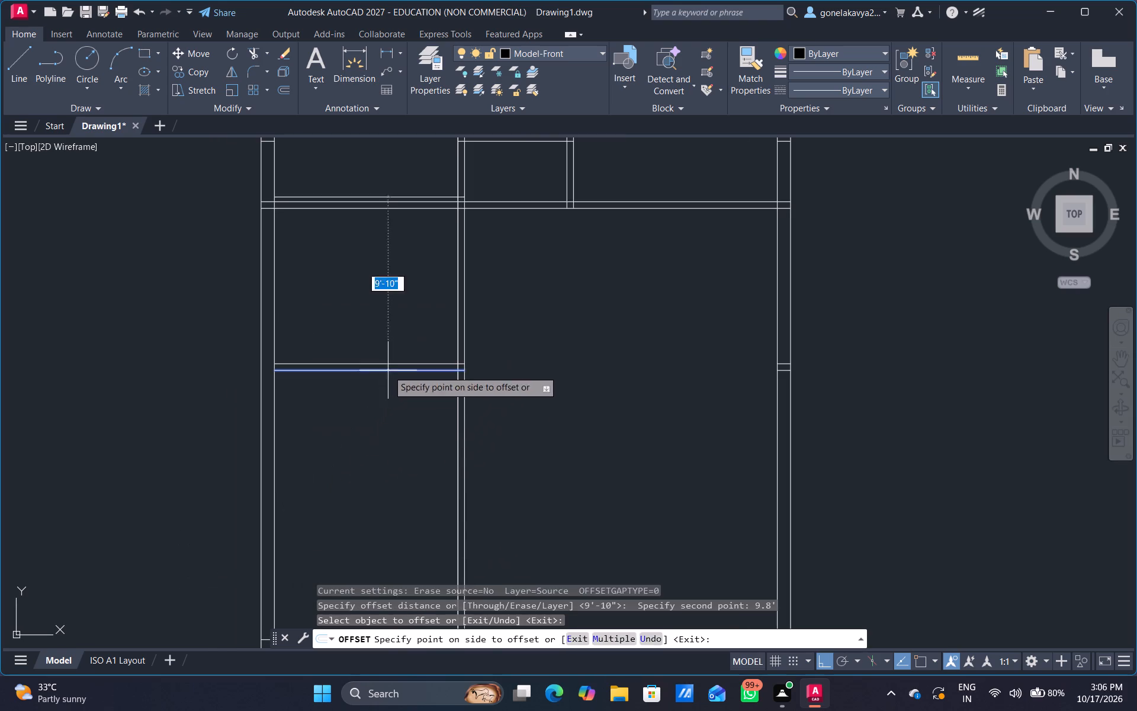
pyautogui.click(387, 443)
# Offset the new horizontal line another 4.5" downward for the fifth partition's thickness.
pyautogui.moveTo(382, 503); pyautogui.dragTo(396, 390, button='middle')
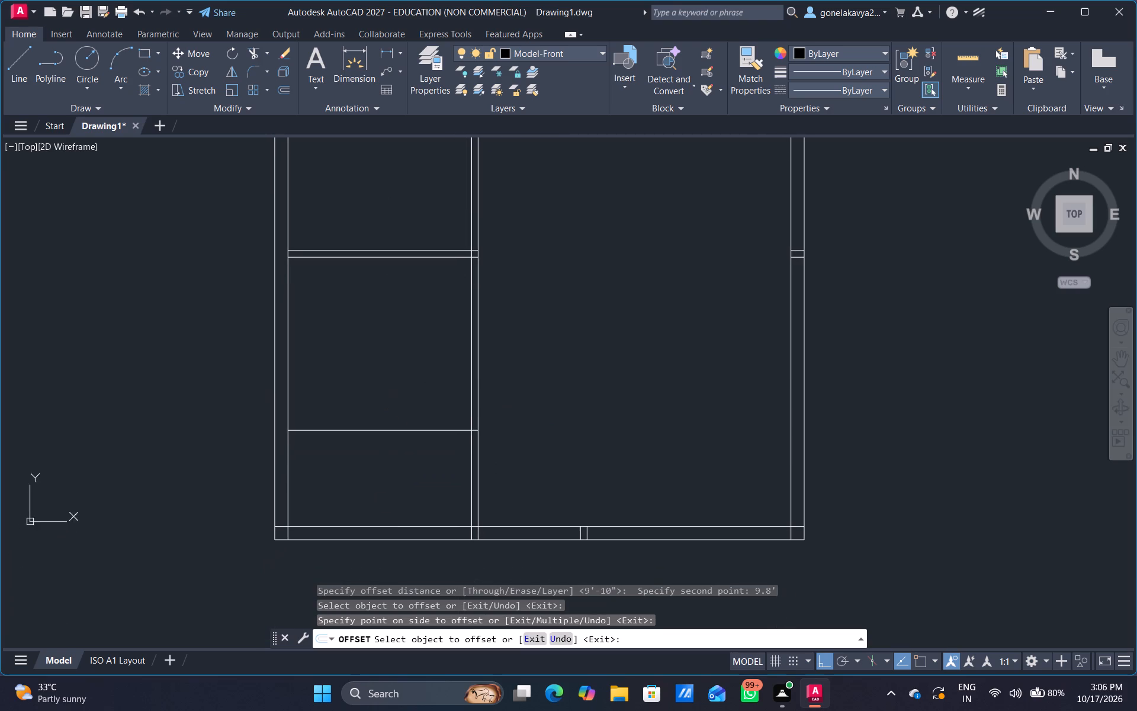
pyautogui.click(386, 431)
pyautogui.write('4.5')
pyautogui.hotkey('shift', '"')
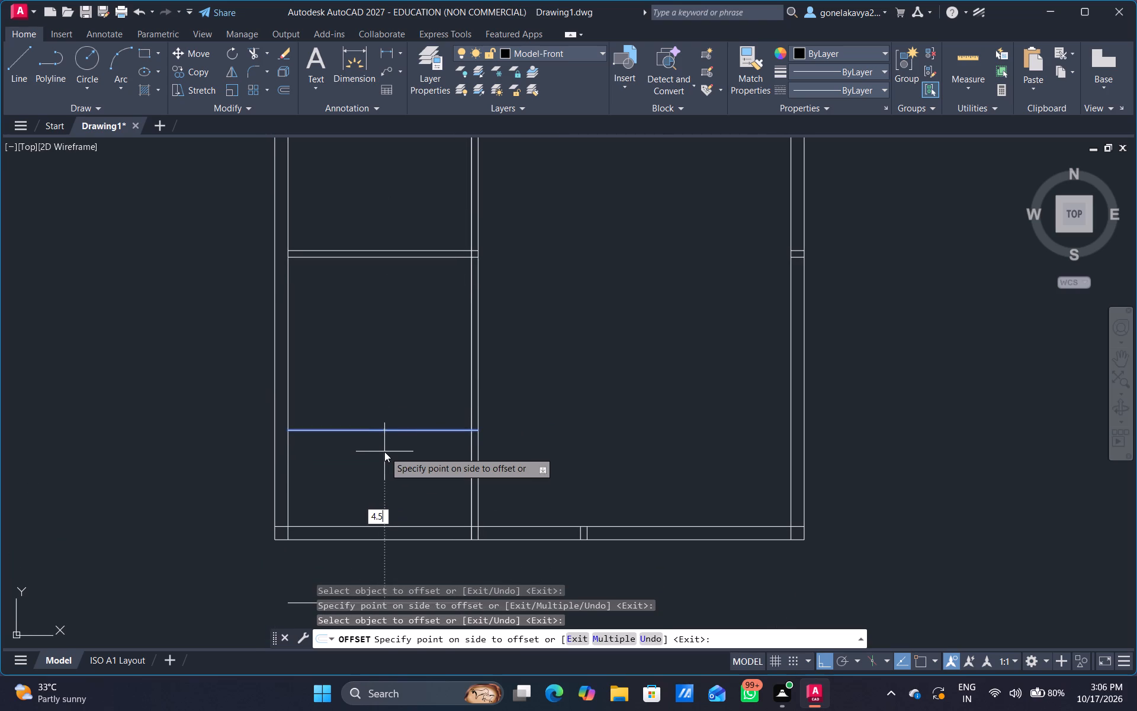
pyautogui.press('Return')
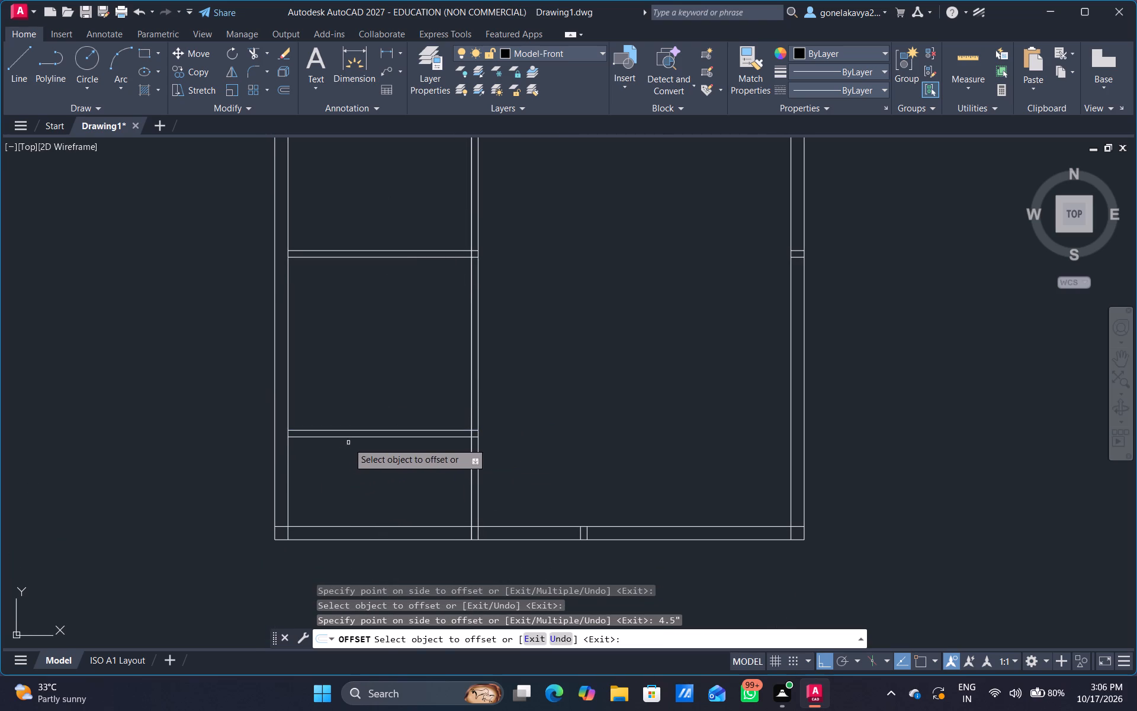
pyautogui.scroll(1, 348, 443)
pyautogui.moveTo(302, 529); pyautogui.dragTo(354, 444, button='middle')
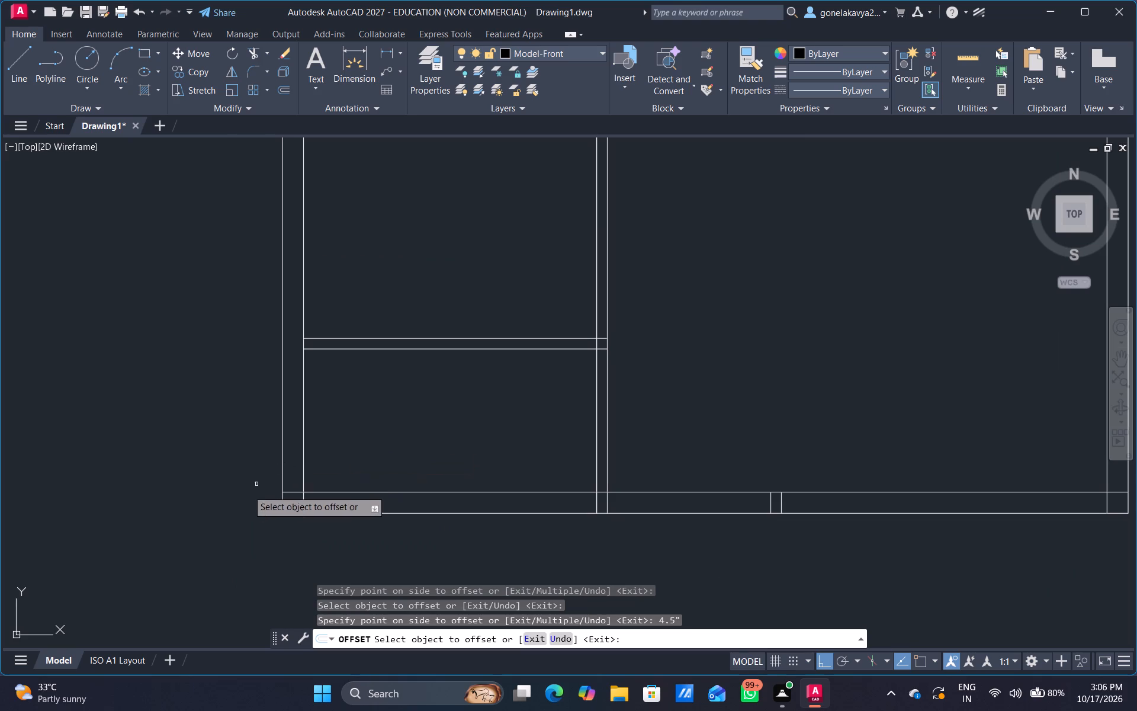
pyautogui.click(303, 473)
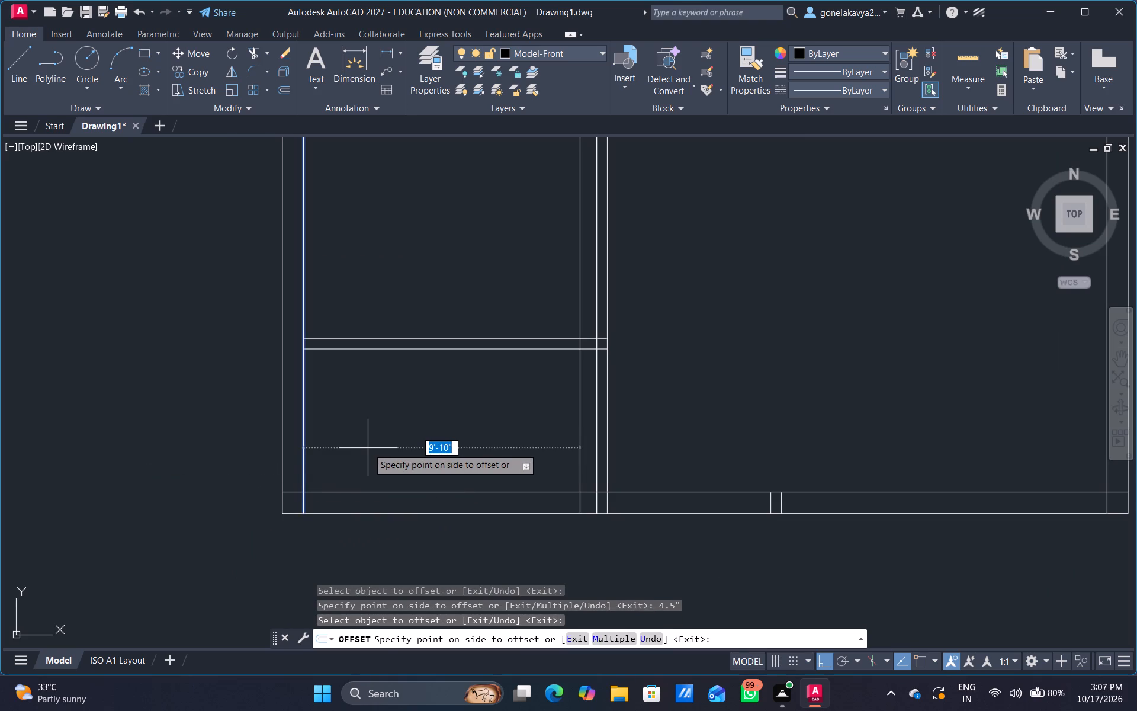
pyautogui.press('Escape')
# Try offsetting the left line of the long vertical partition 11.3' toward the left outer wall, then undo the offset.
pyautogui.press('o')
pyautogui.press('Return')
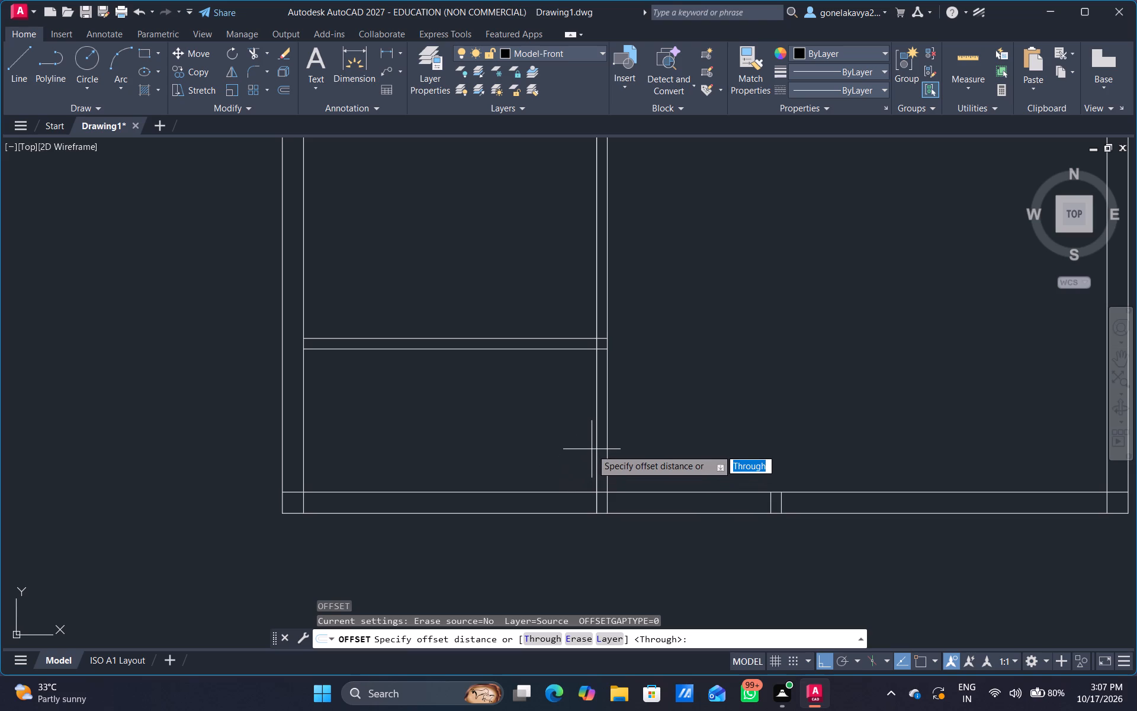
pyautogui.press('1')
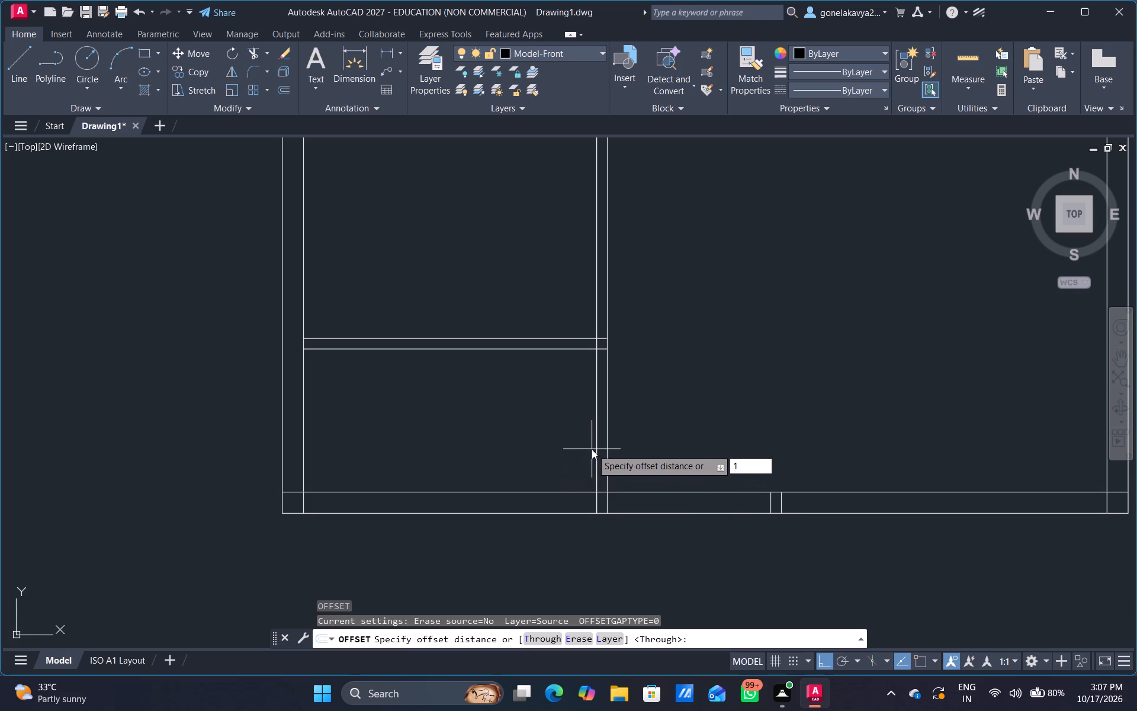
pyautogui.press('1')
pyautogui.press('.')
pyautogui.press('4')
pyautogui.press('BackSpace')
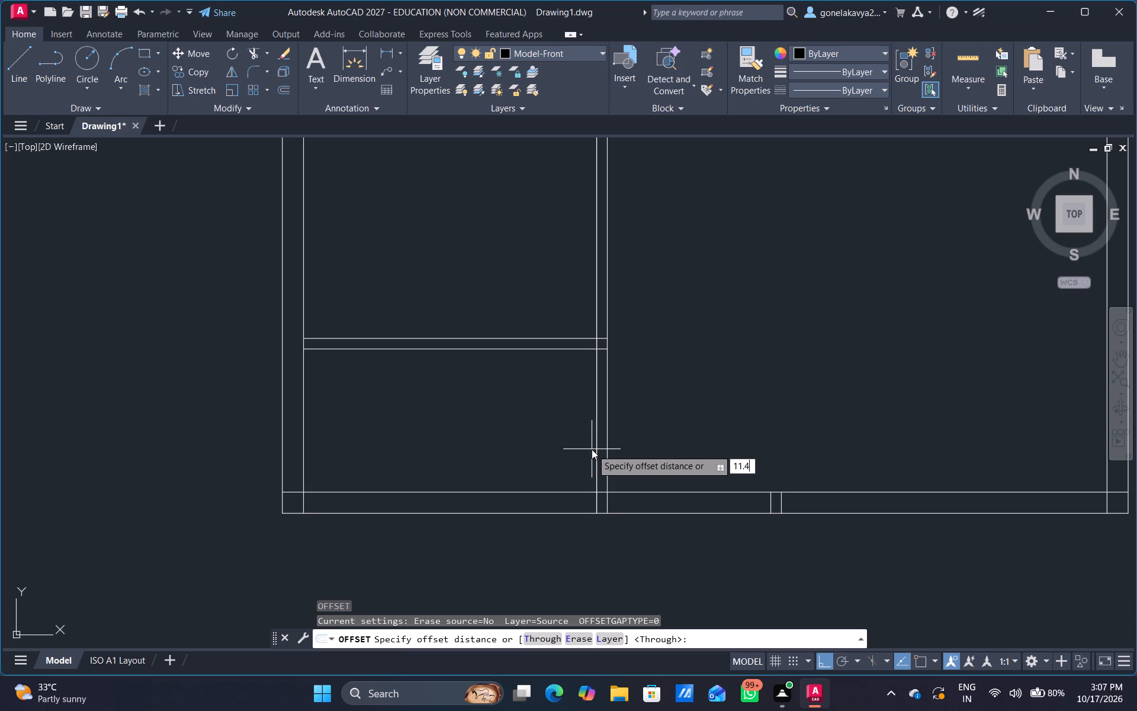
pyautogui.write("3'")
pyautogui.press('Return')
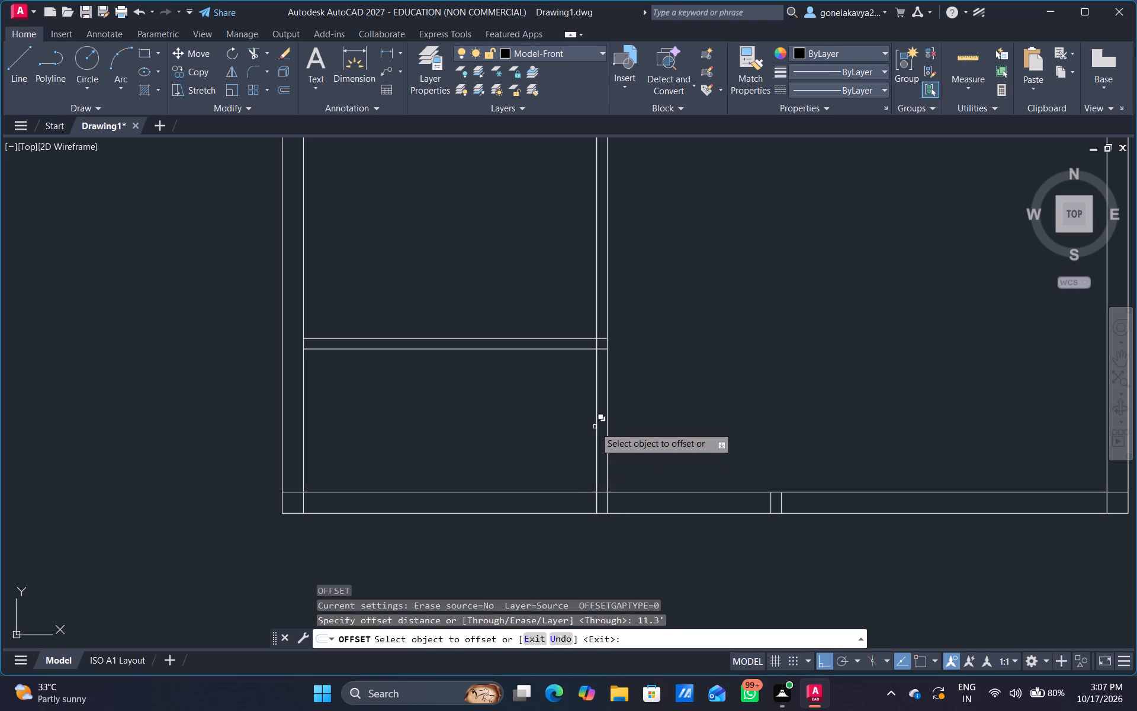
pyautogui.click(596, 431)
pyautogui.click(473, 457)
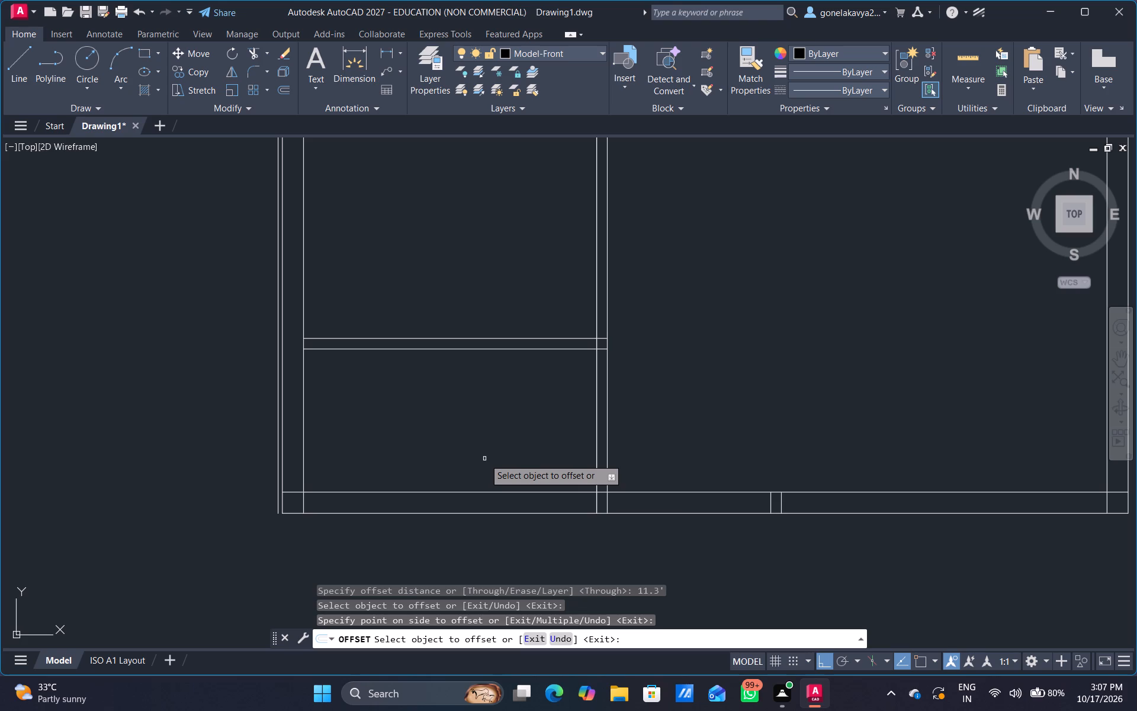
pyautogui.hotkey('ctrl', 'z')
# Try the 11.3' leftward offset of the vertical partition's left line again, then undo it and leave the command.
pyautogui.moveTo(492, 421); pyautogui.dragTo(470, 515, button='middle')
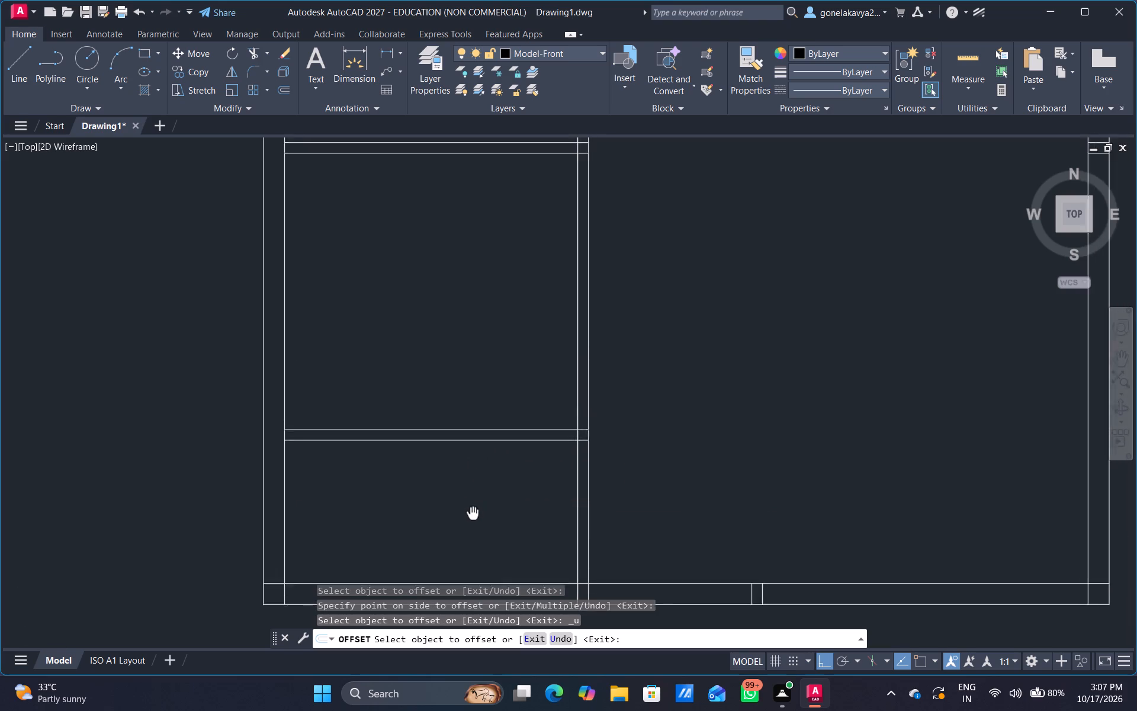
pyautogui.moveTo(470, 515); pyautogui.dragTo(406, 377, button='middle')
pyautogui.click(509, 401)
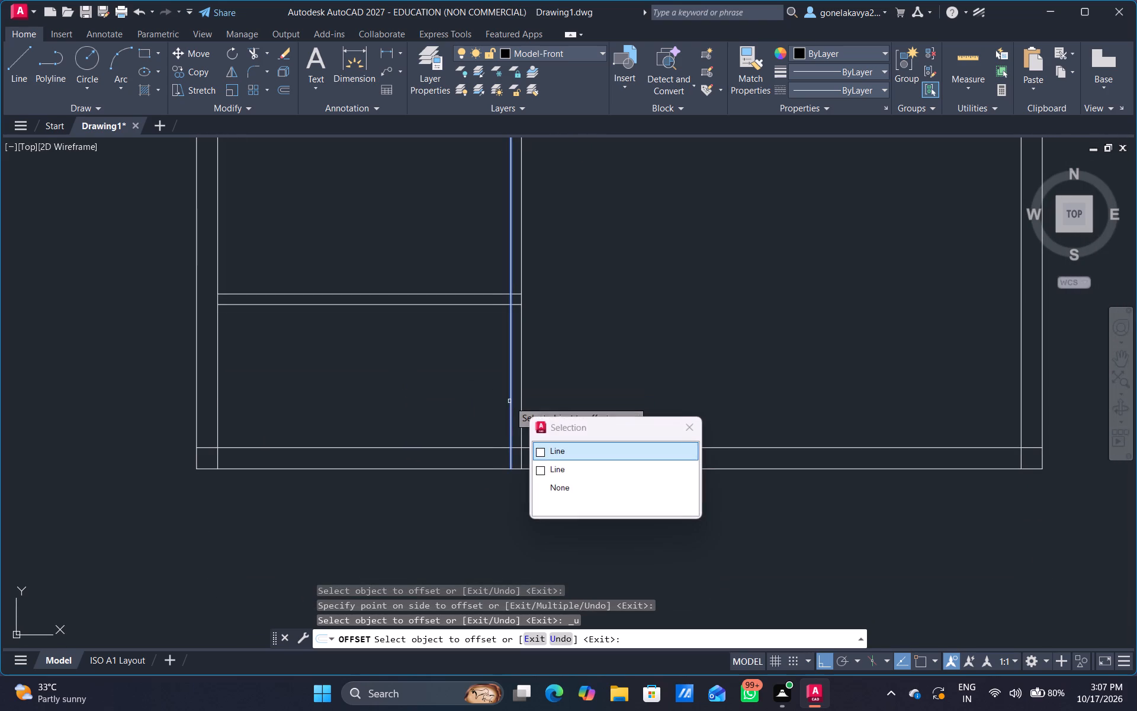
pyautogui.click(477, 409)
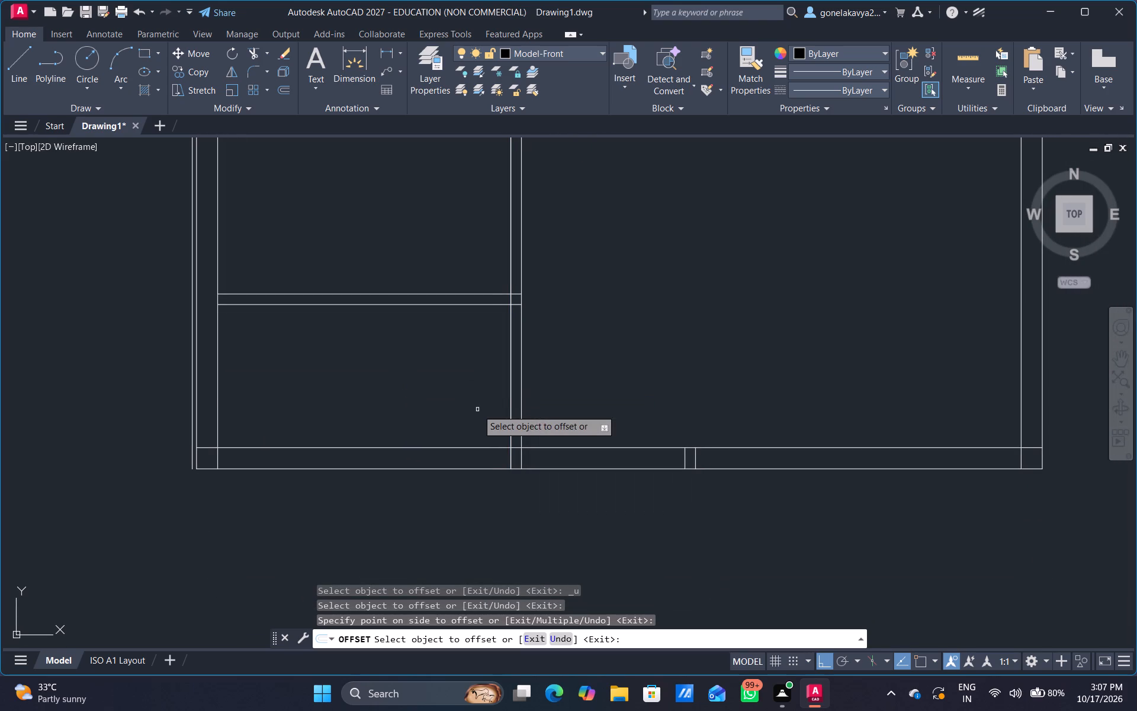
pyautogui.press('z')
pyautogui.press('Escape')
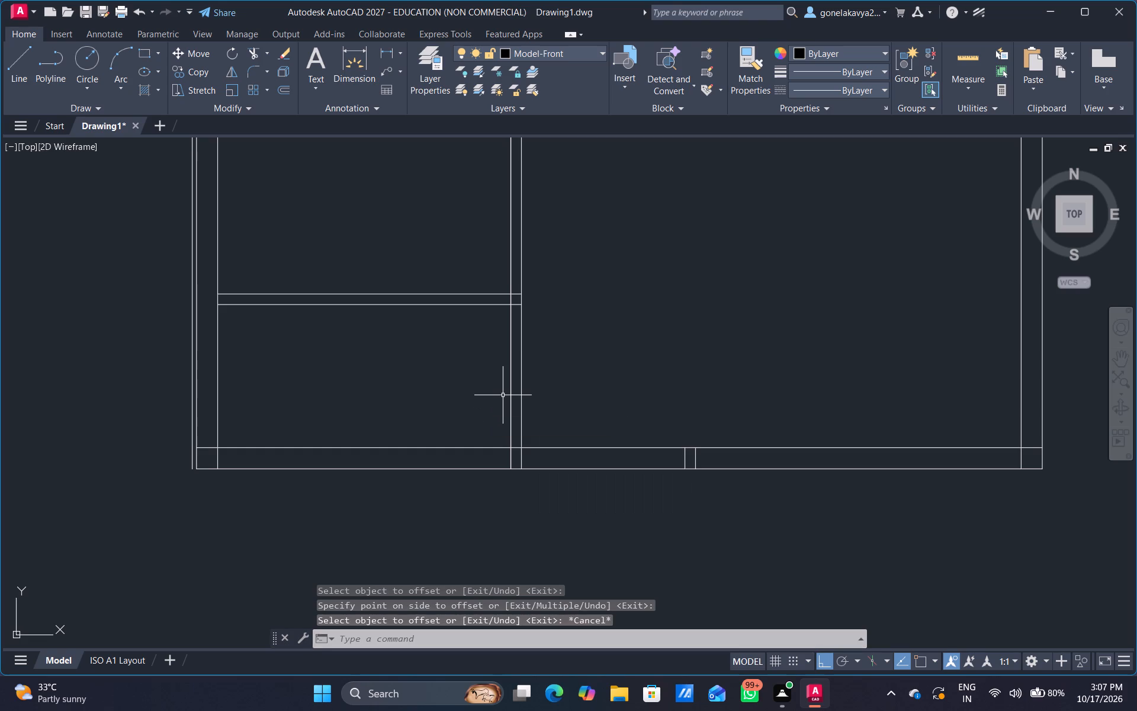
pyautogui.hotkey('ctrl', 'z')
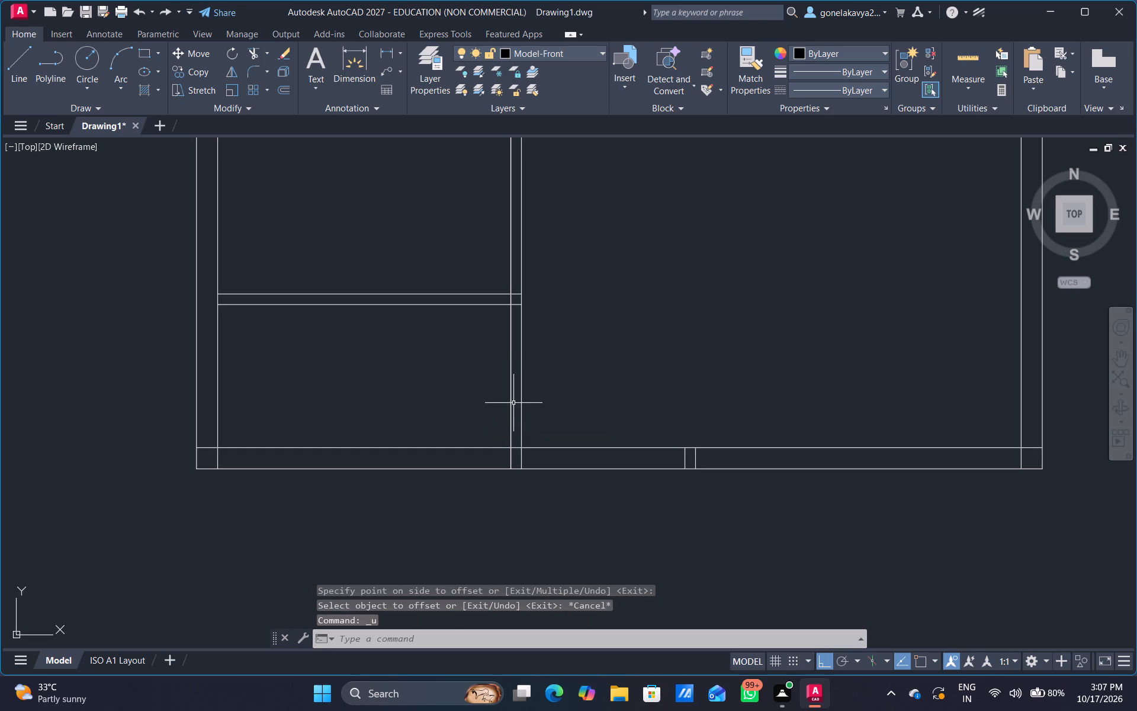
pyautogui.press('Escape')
# Start another Offset near the long vertical partition in the lower part of the plan.
pyautogui.press('o')
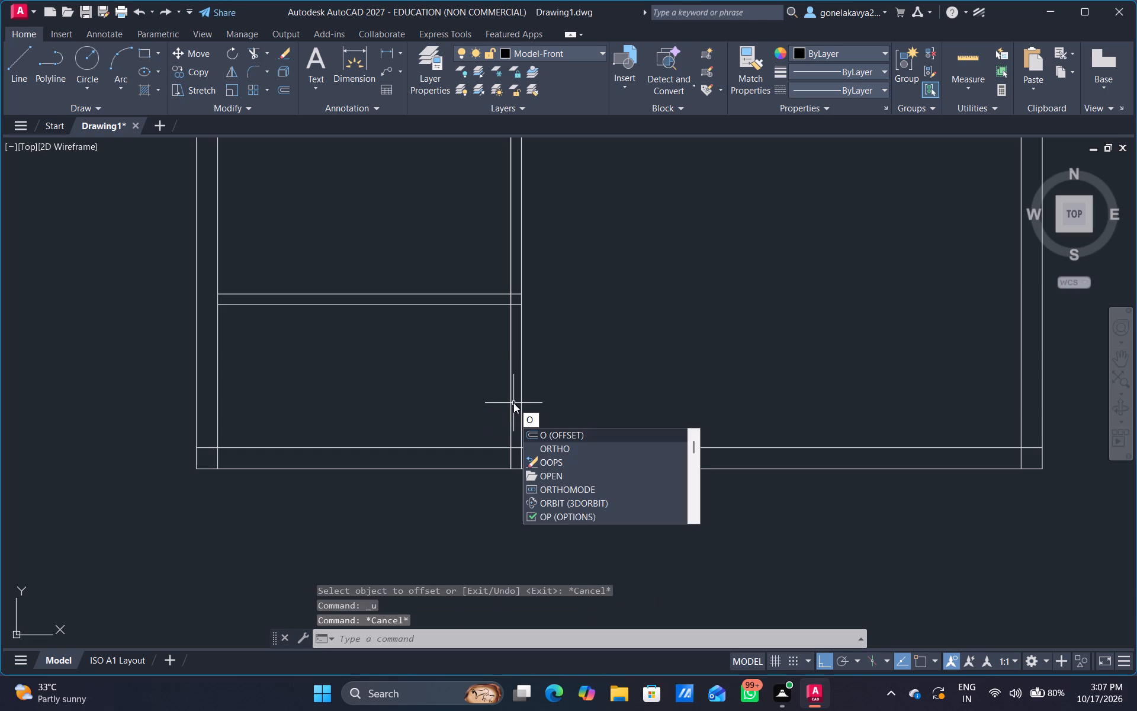
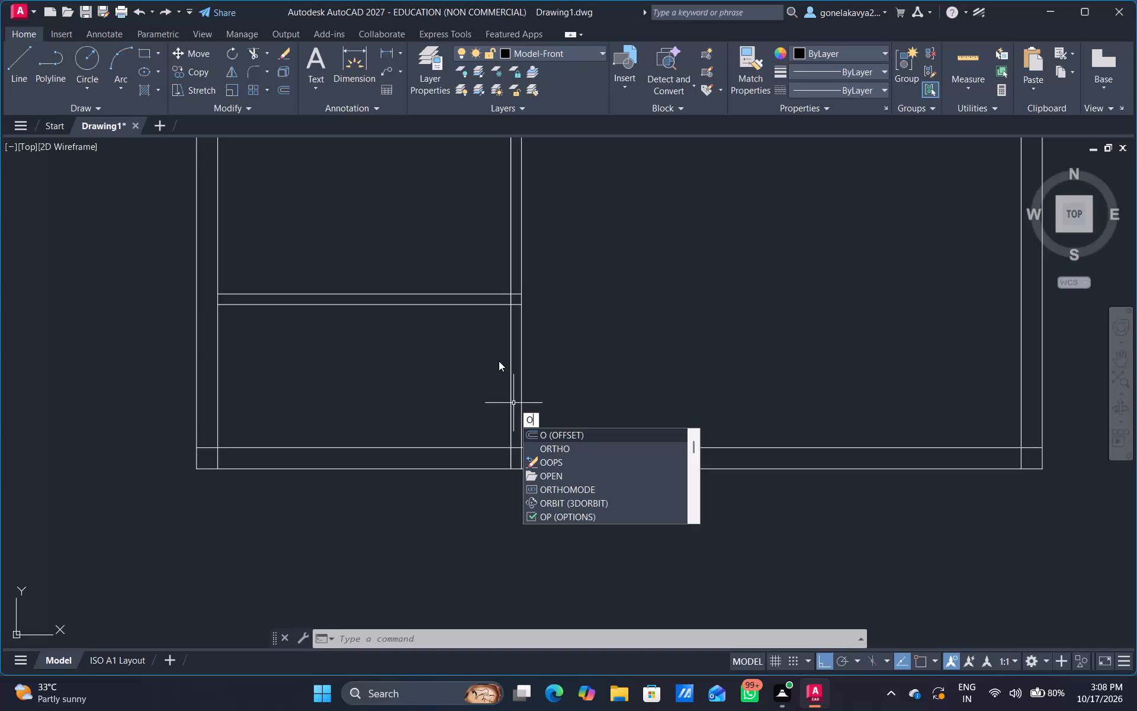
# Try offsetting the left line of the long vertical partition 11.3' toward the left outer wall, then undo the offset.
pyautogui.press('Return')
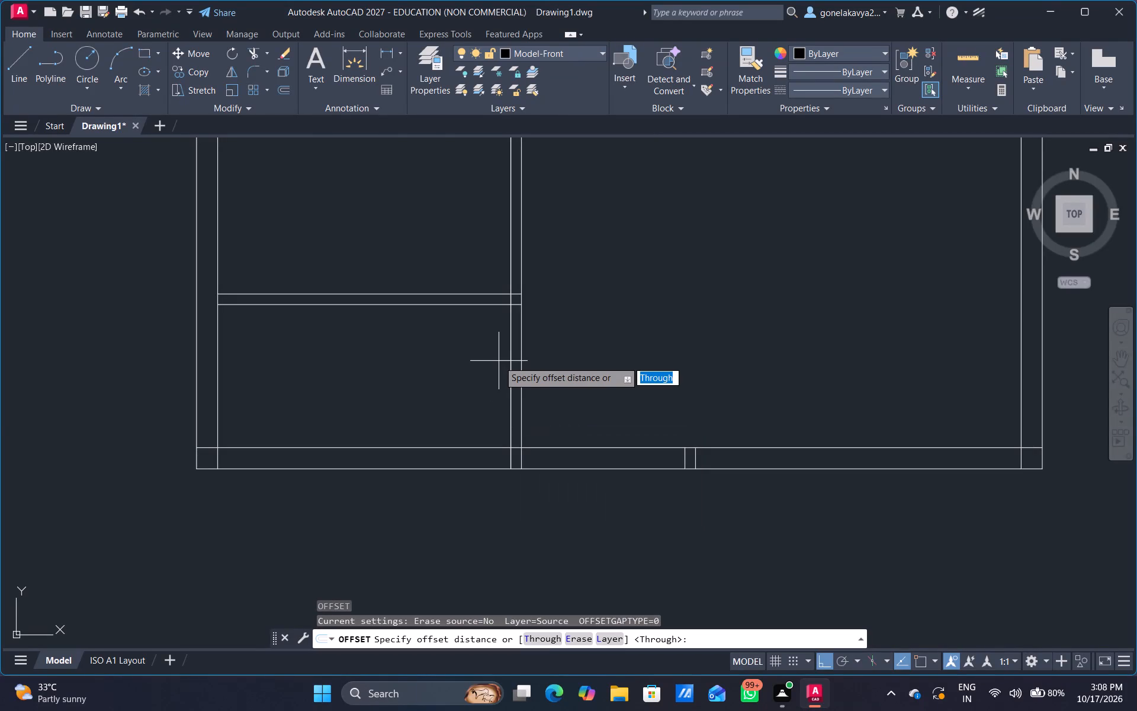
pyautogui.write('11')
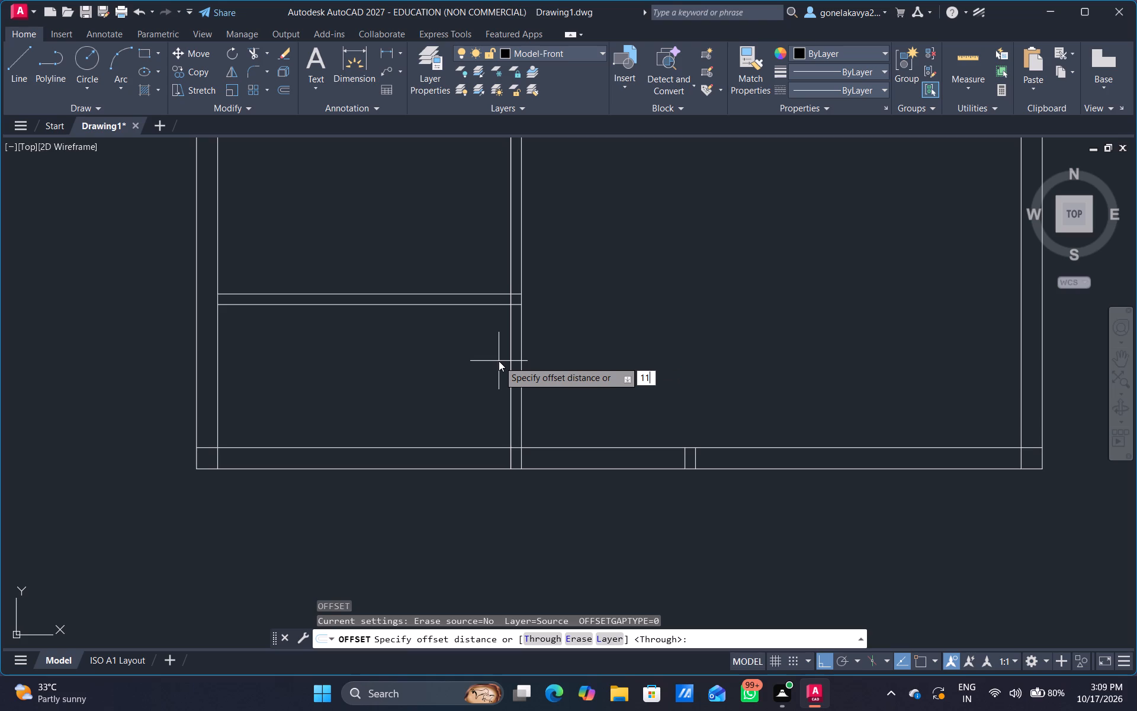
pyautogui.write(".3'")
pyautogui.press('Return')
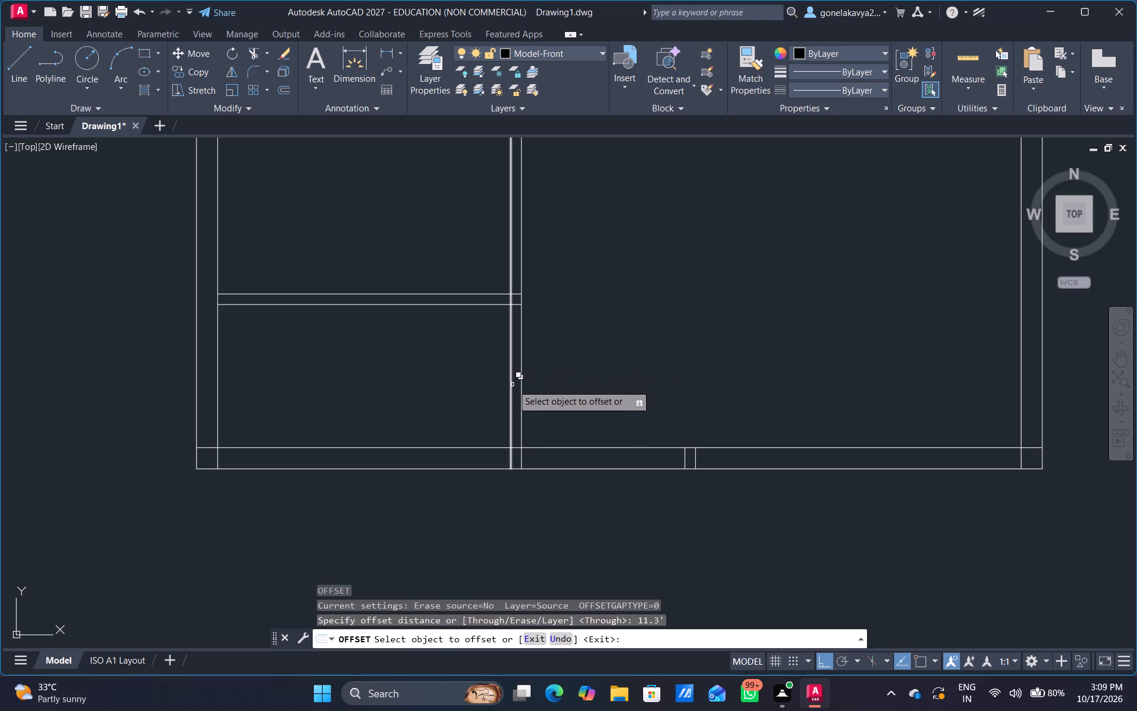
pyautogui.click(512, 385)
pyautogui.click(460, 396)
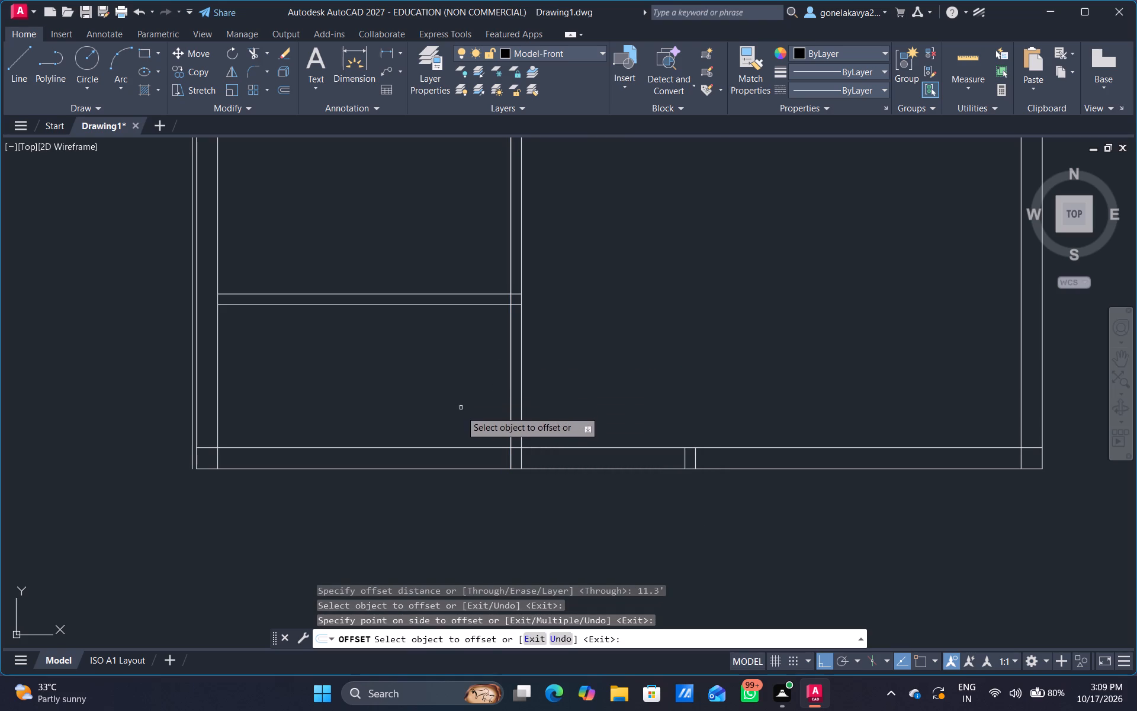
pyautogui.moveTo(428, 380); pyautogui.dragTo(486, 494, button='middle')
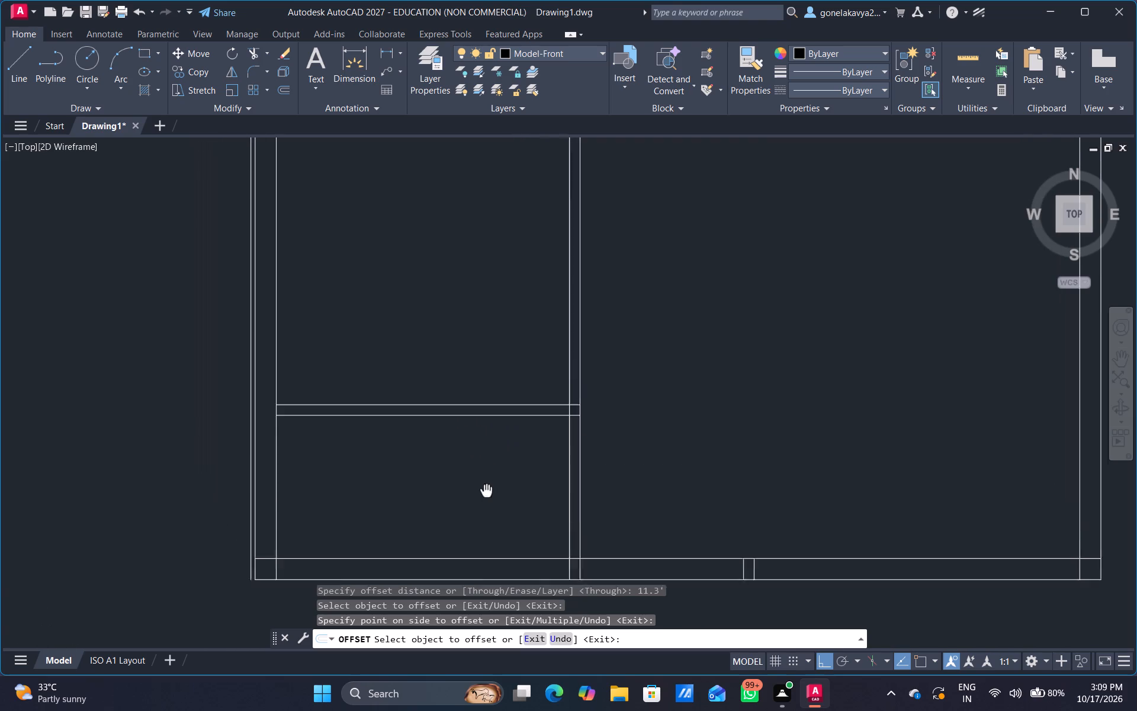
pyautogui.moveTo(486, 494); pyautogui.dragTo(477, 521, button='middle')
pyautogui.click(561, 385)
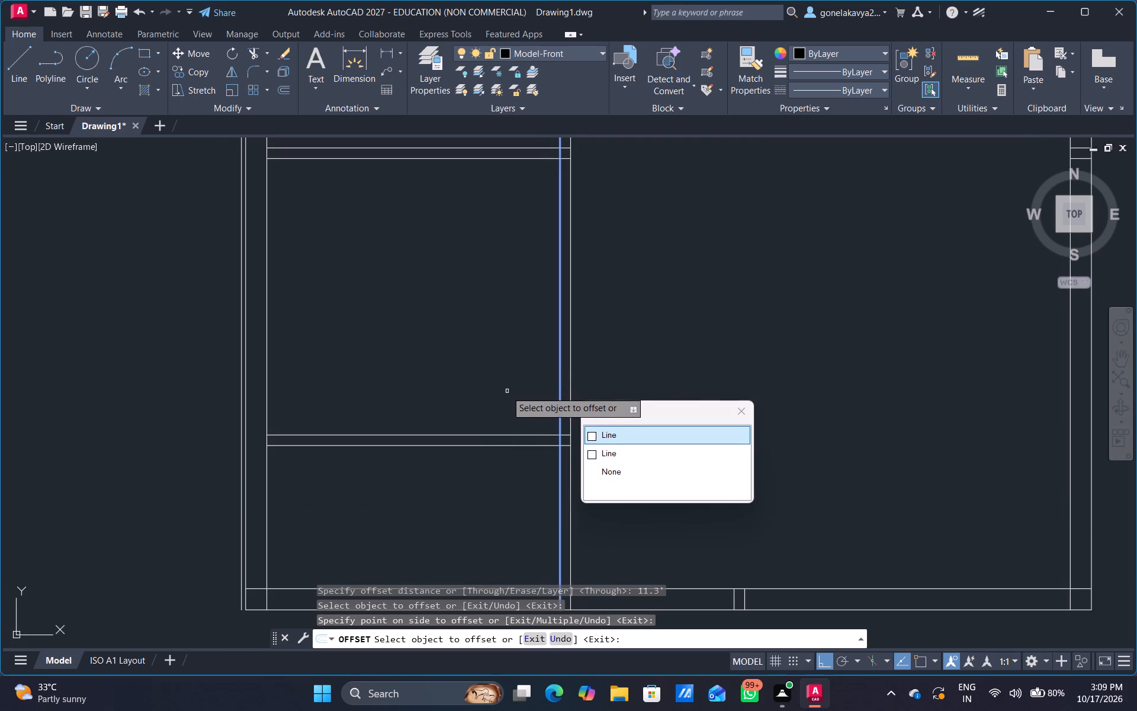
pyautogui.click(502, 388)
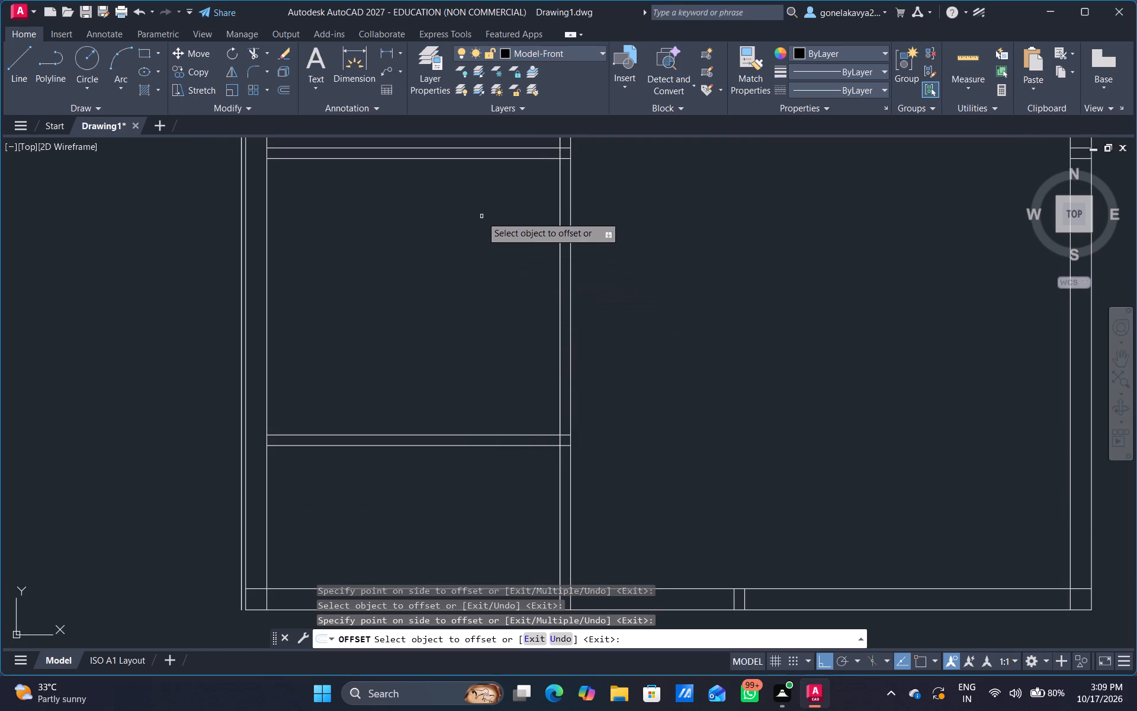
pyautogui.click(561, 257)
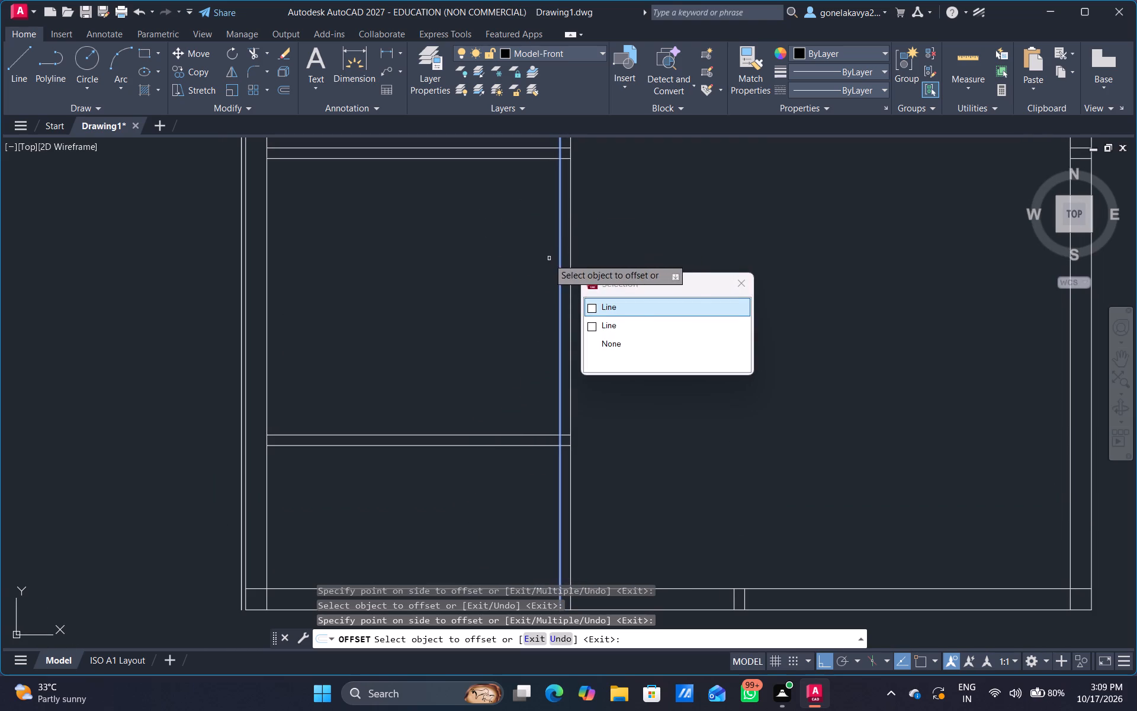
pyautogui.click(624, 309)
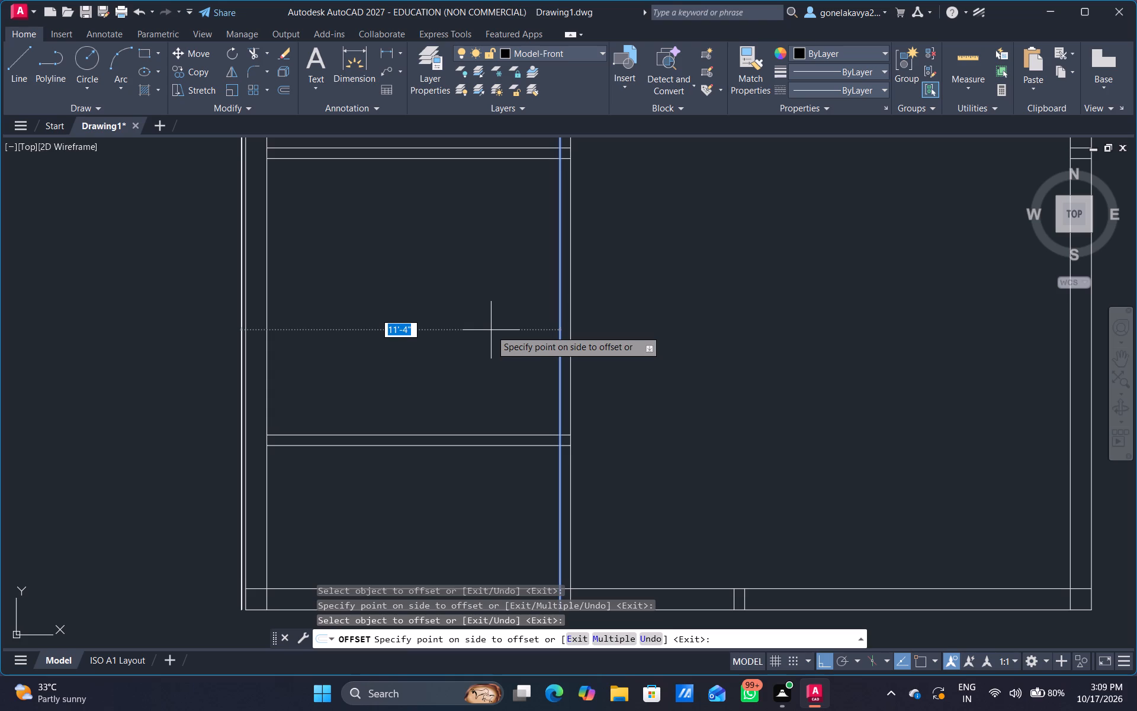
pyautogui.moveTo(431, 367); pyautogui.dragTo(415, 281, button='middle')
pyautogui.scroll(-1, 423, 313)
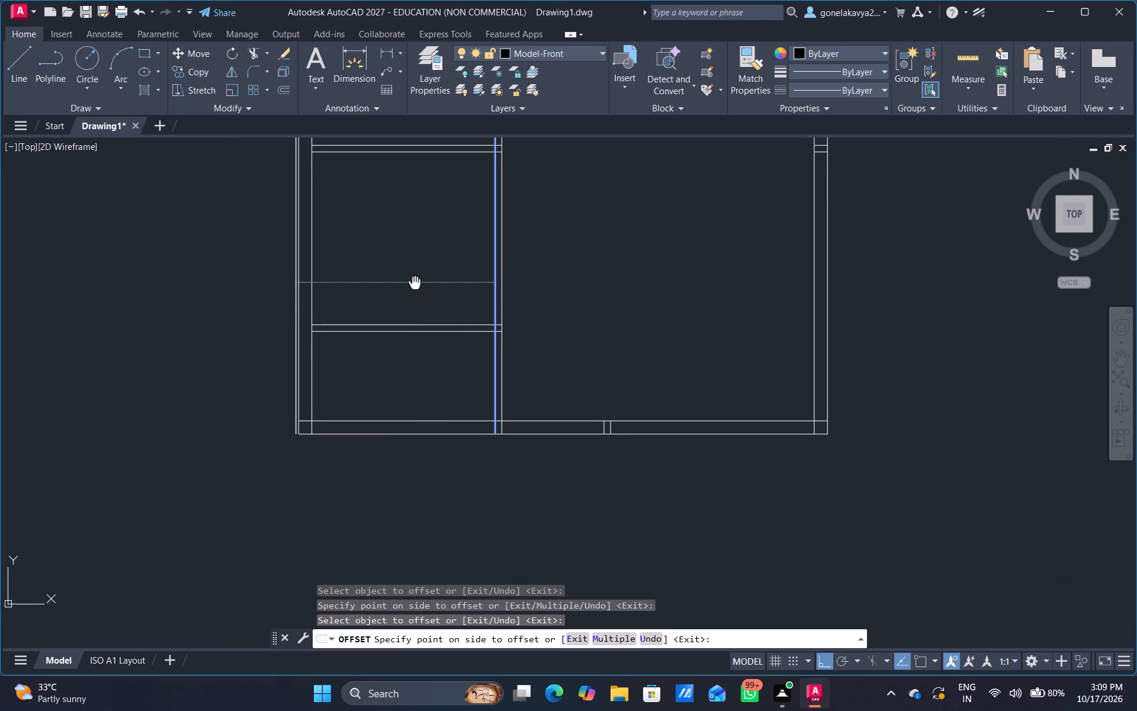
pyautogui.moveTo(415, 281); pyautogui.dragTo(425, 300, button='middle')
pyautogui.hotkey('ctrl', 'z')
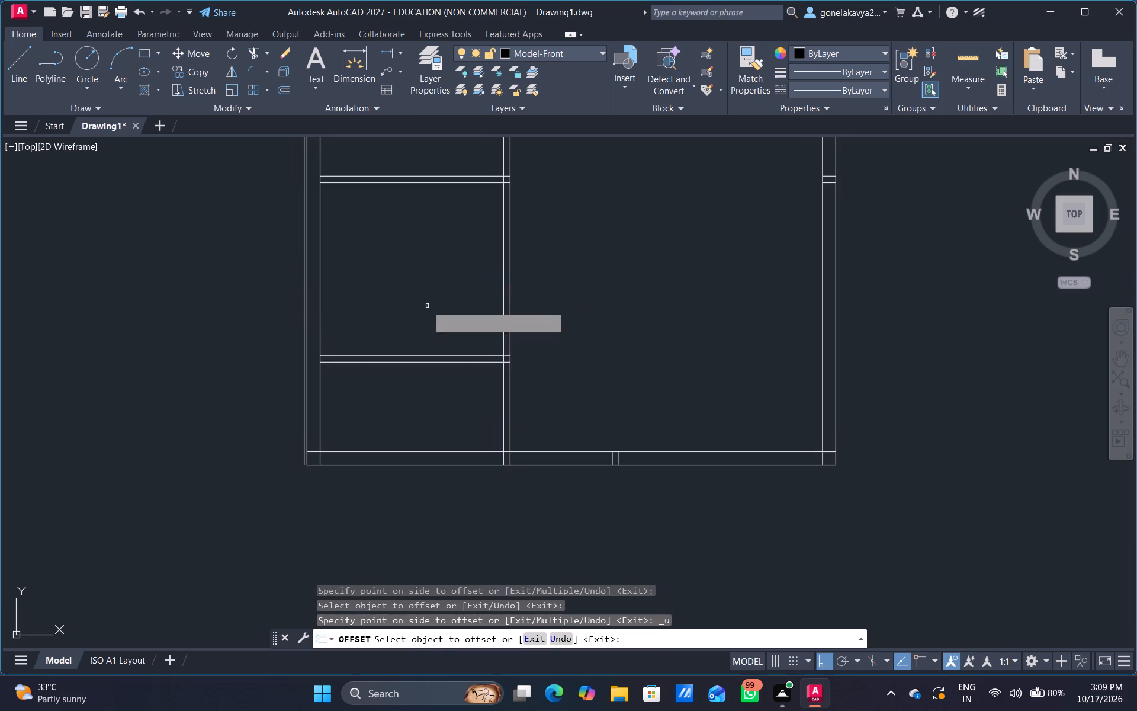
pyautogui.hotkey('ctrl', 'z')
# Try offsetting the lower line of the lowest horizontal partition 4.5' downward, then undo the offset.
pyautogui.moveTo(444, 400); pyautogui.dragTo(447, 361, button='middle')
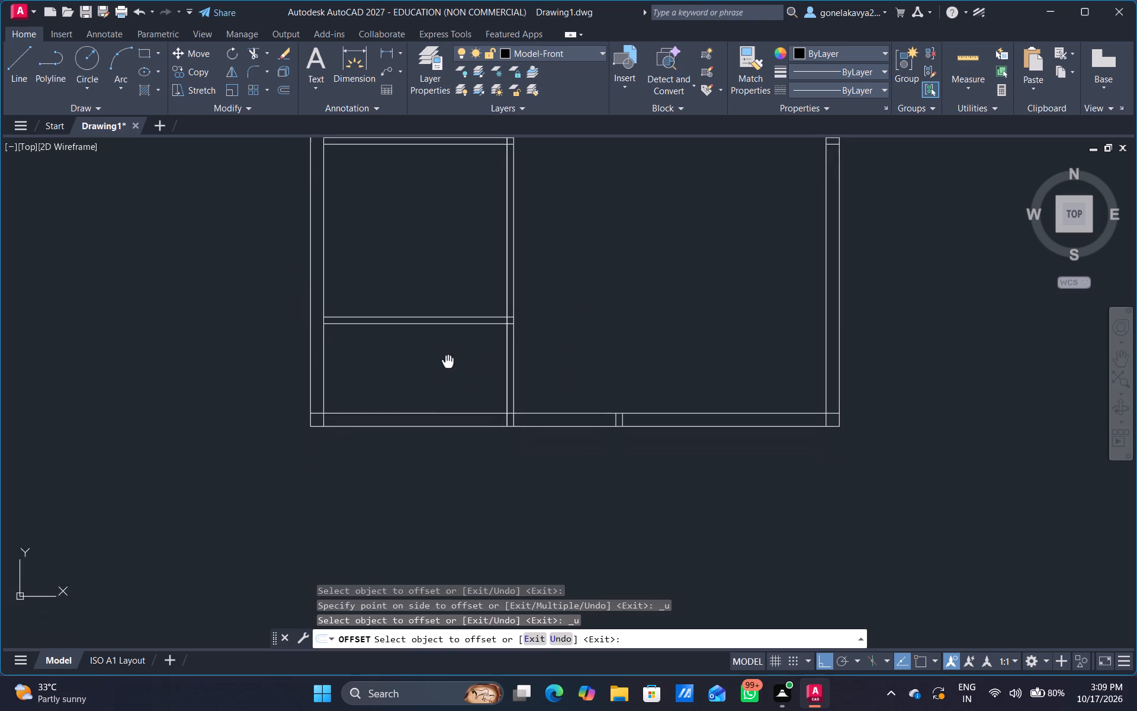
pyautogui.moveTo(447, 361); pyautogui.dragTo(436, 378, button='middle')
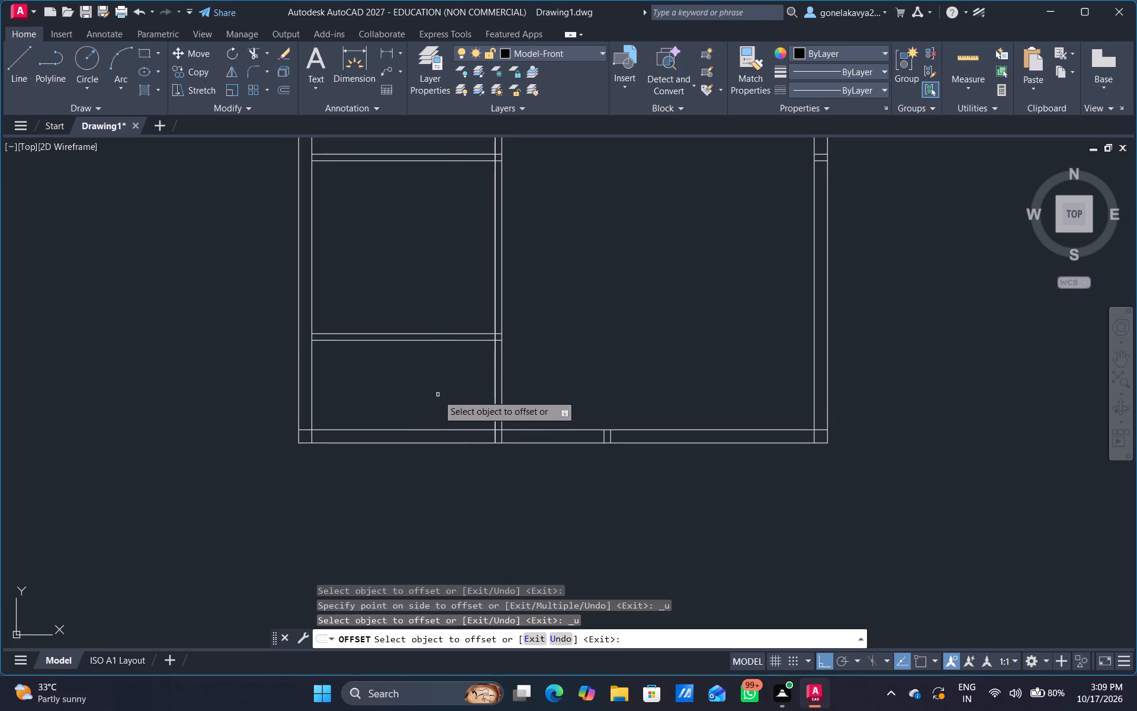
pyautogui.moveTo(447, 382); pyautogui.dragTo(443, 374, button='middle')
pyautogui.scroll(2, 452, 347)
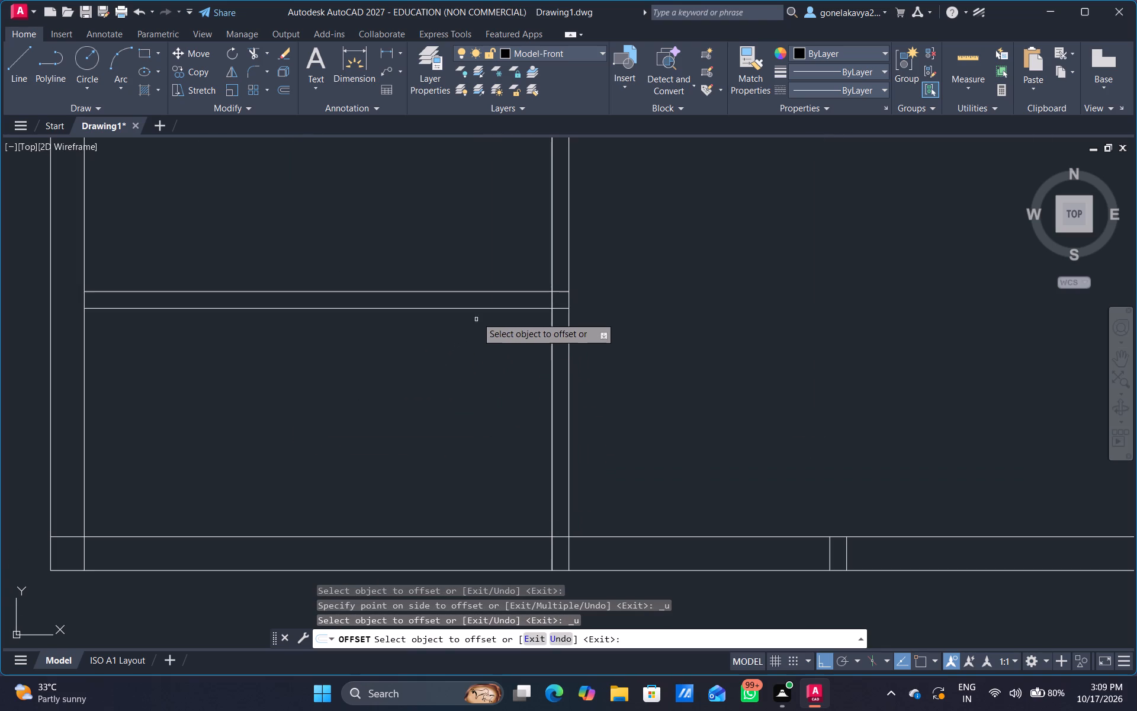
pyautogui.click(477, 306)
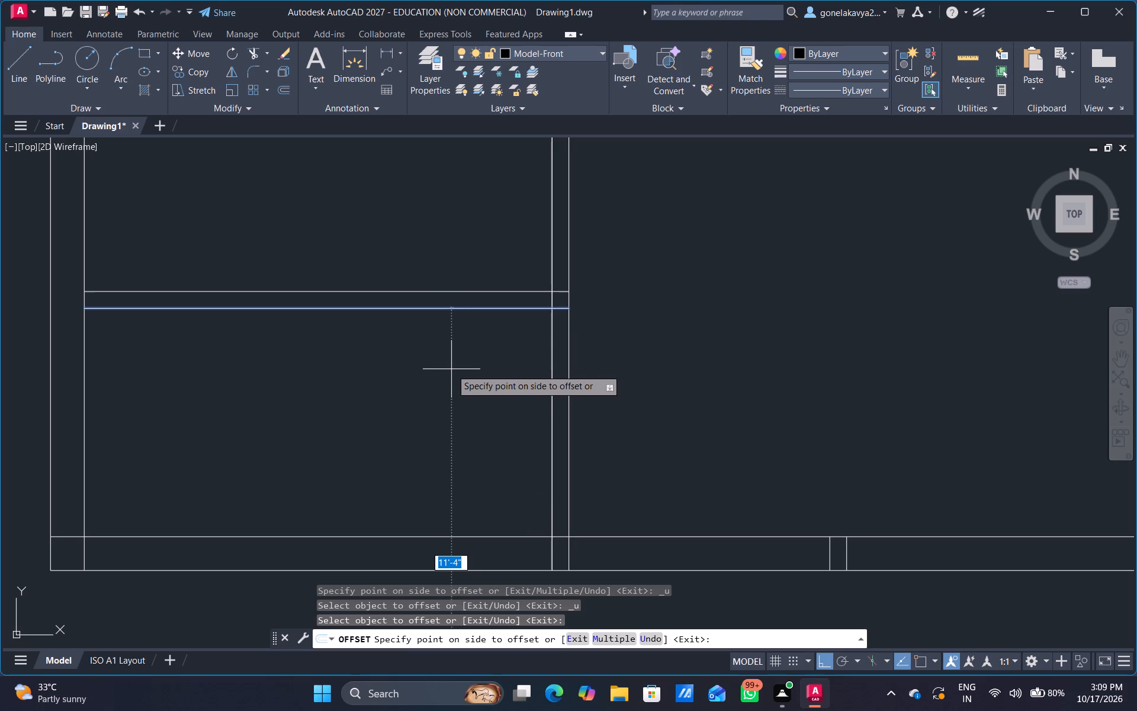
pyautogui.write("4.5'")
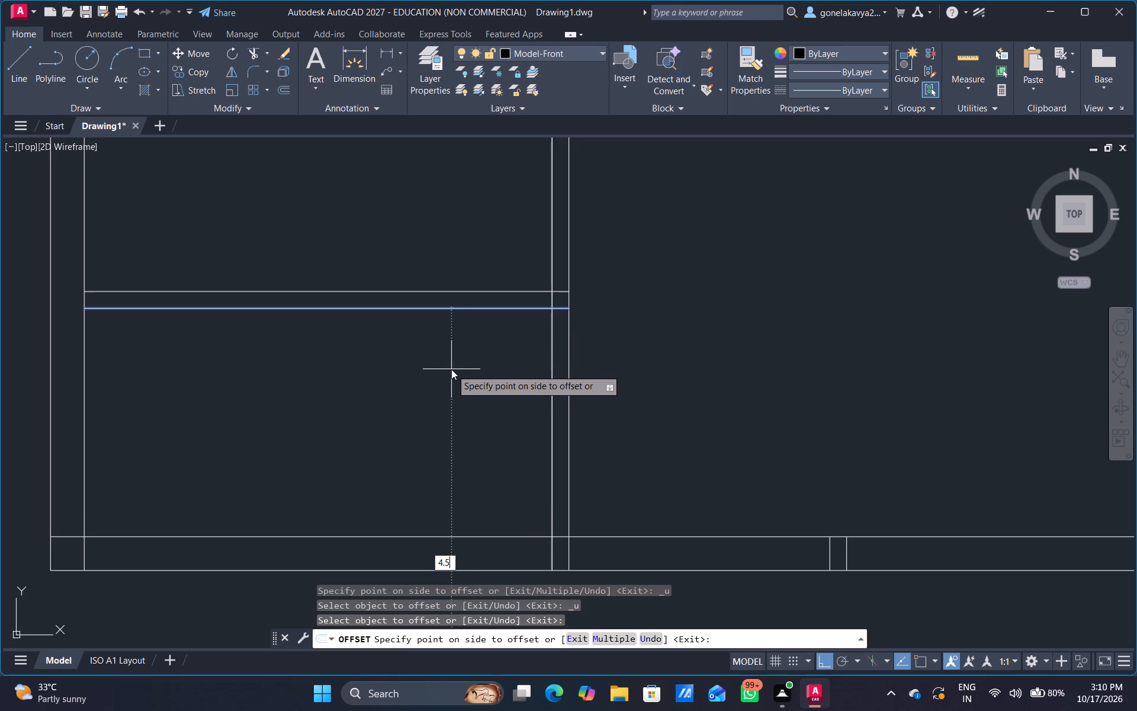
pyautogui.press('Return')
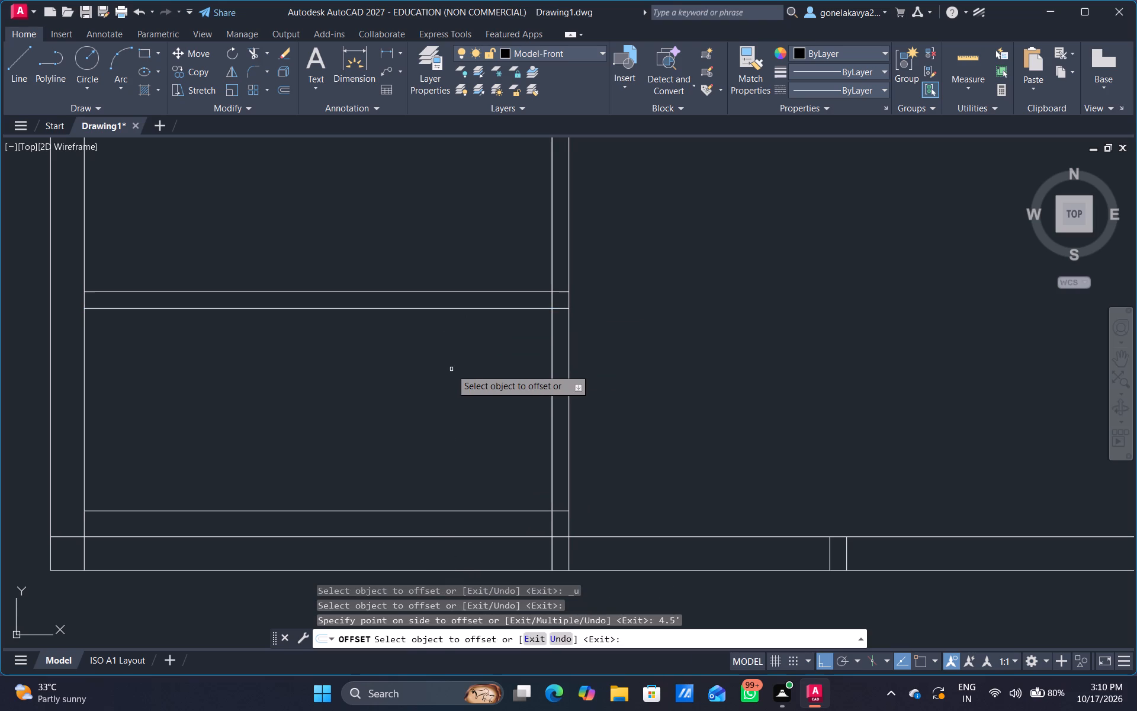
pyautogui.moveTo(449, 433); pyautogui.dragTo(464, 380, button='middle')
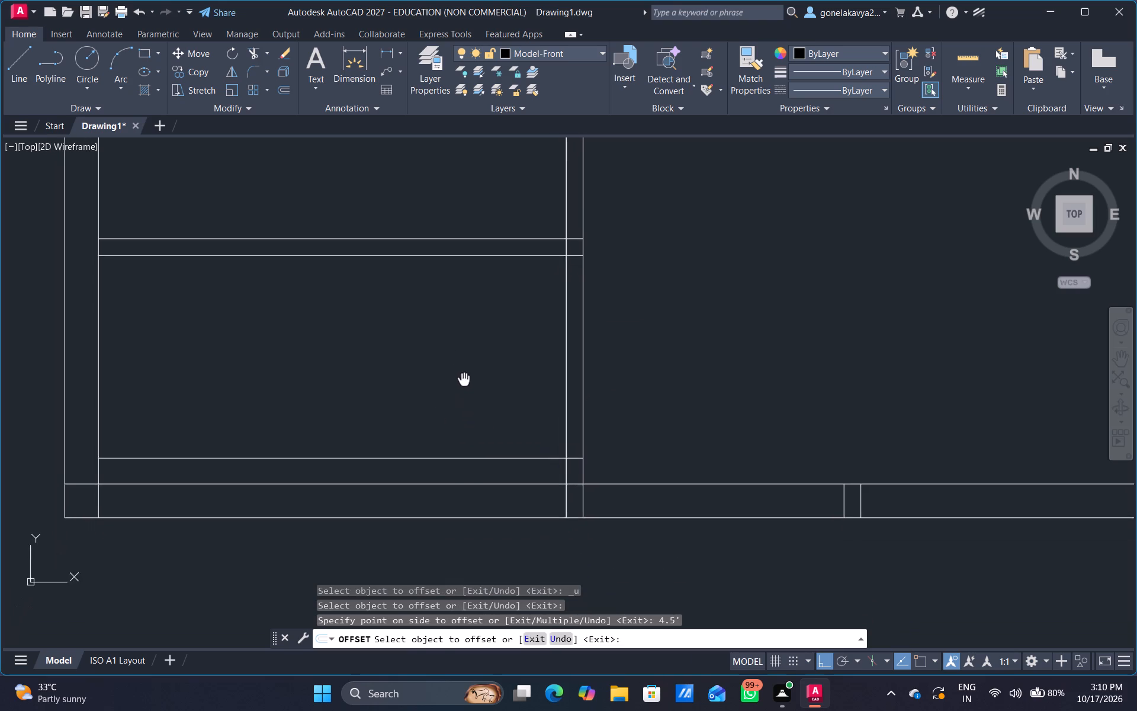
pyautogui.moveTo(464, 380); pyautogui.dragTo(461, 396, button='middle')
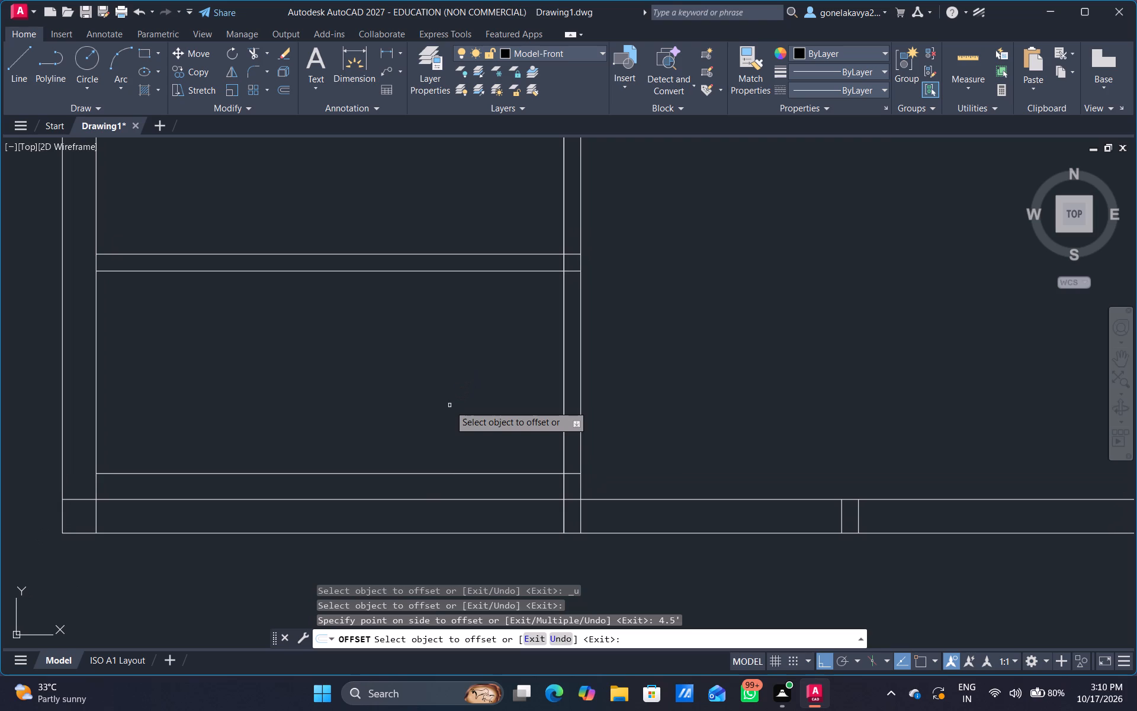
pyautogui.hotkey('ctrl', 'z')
# Offset the inner line of the left outer wall 4.5' to the right and finish the Offset command.
pyautogui.moveTo(359, 450); pyautogui.dragTo(484, 454, button='middle')
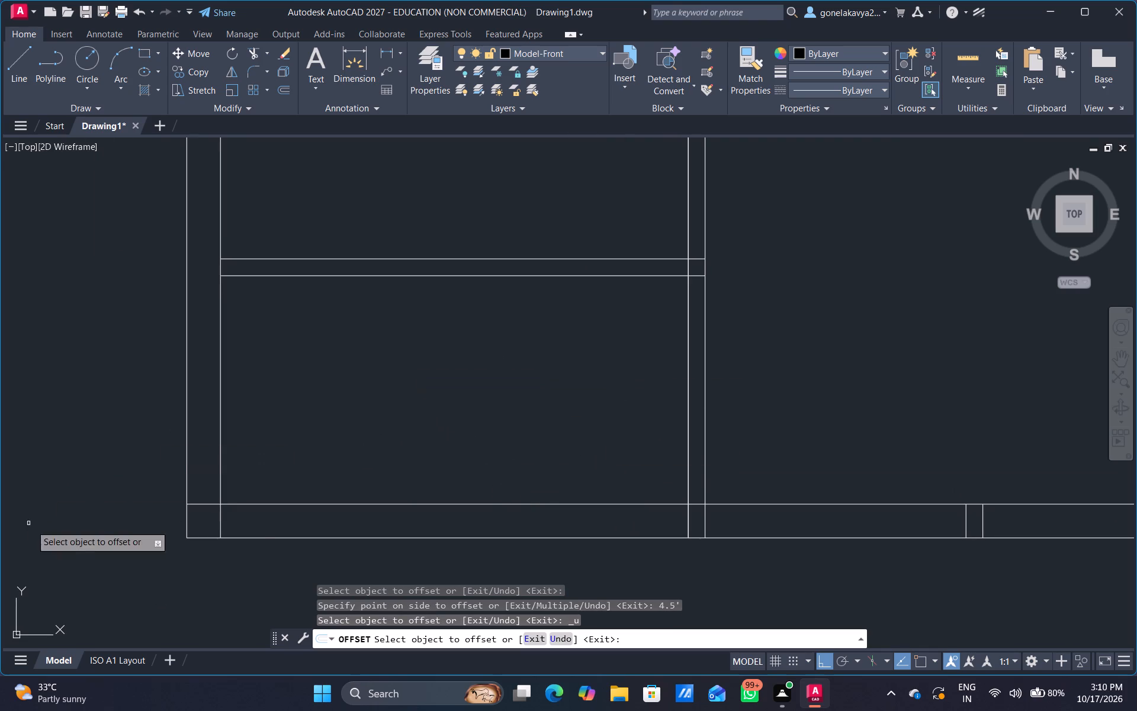
pyautogui.click(220, 456)
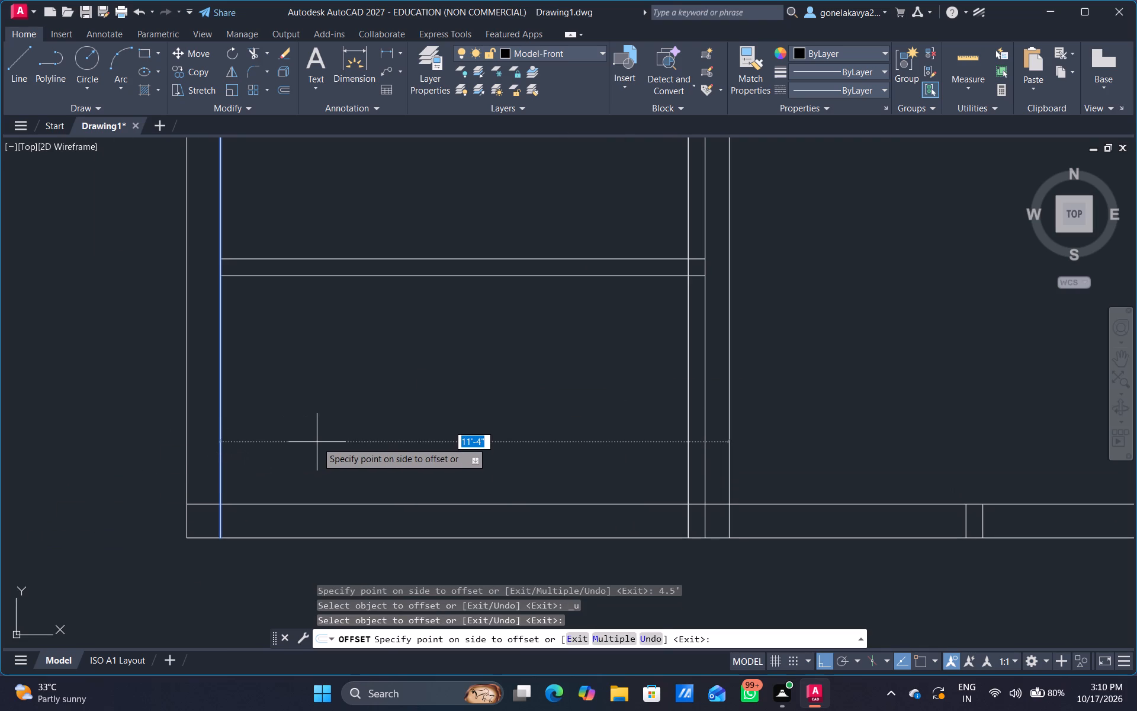
pyautogui.write('4.')
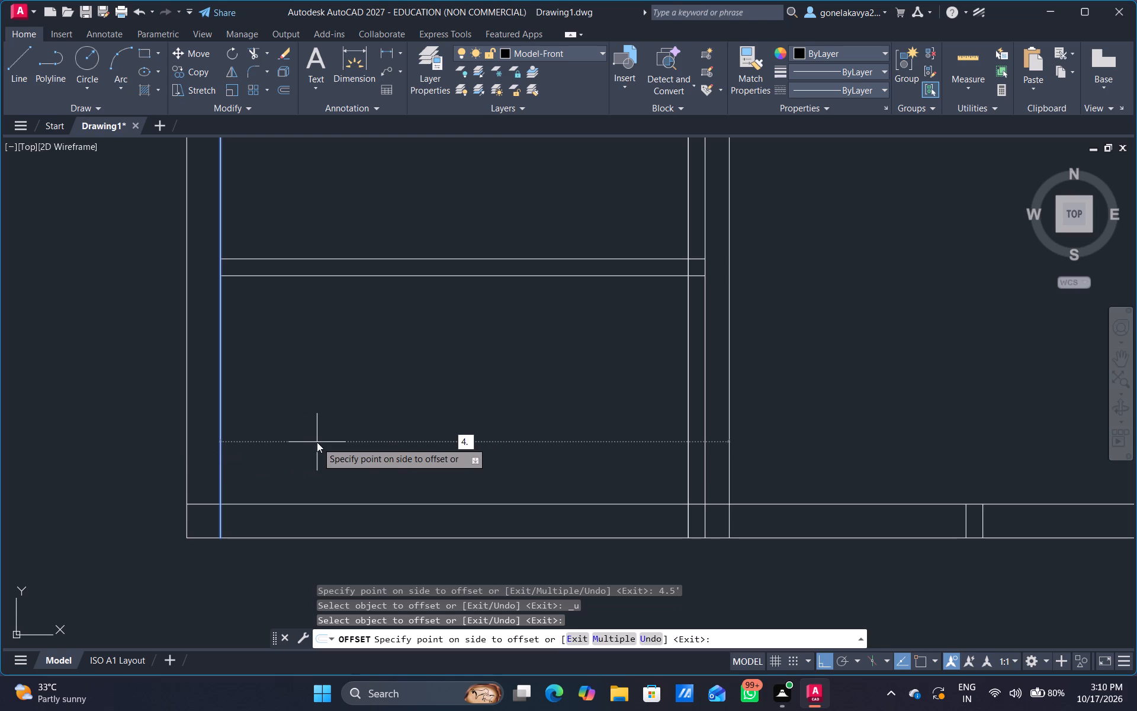
pyautogui.write("5'")
pyautogui.press('Return')
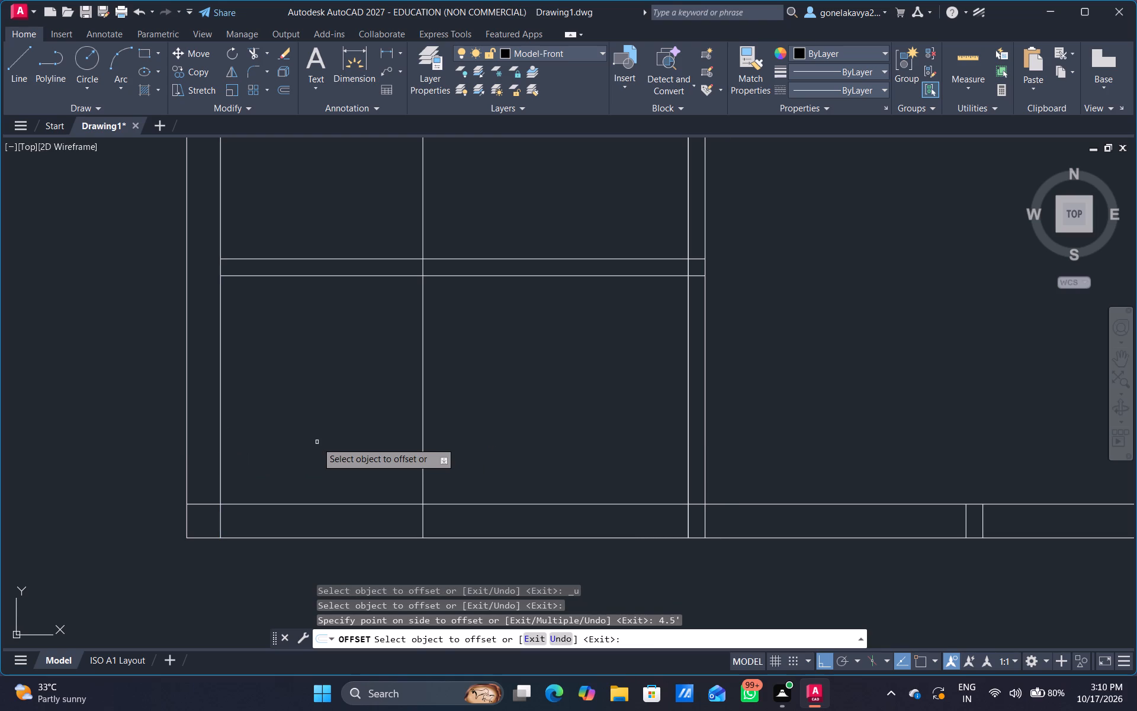
pyautogui.moveTo(307, 424); pyautogui.dragTo(308, 424, button='middle')
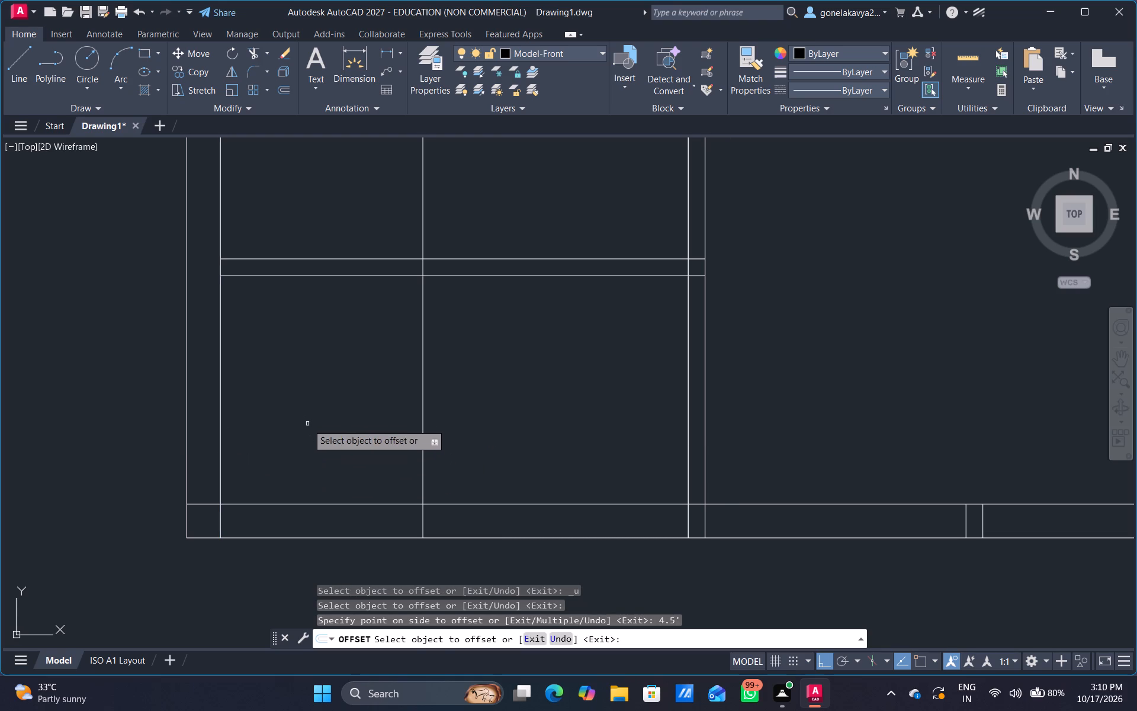
pyautogui.moveTo(308, 424); pyautogui.dragTo(272, 453, button='middle')
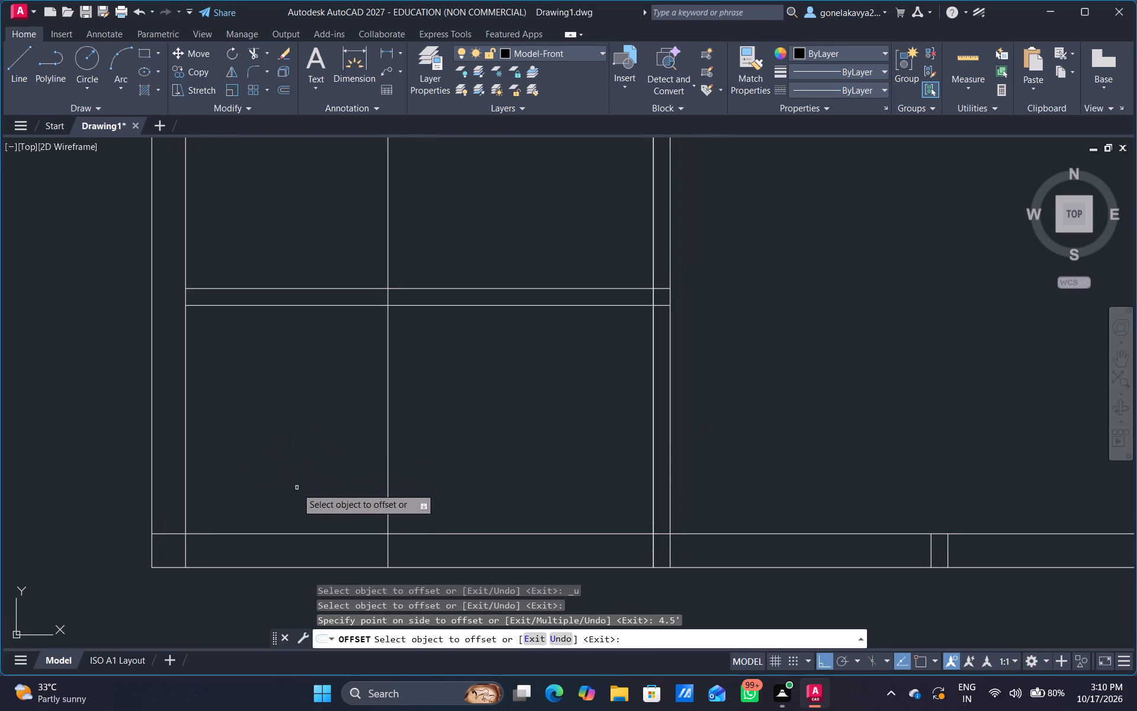
pyautogui.press('Escape')
# Trim the new vertical line above and within the lowest horizontal partition so it stops at the partition's lower line.
pyautogui.write('TR')
pyautogui.press('space')
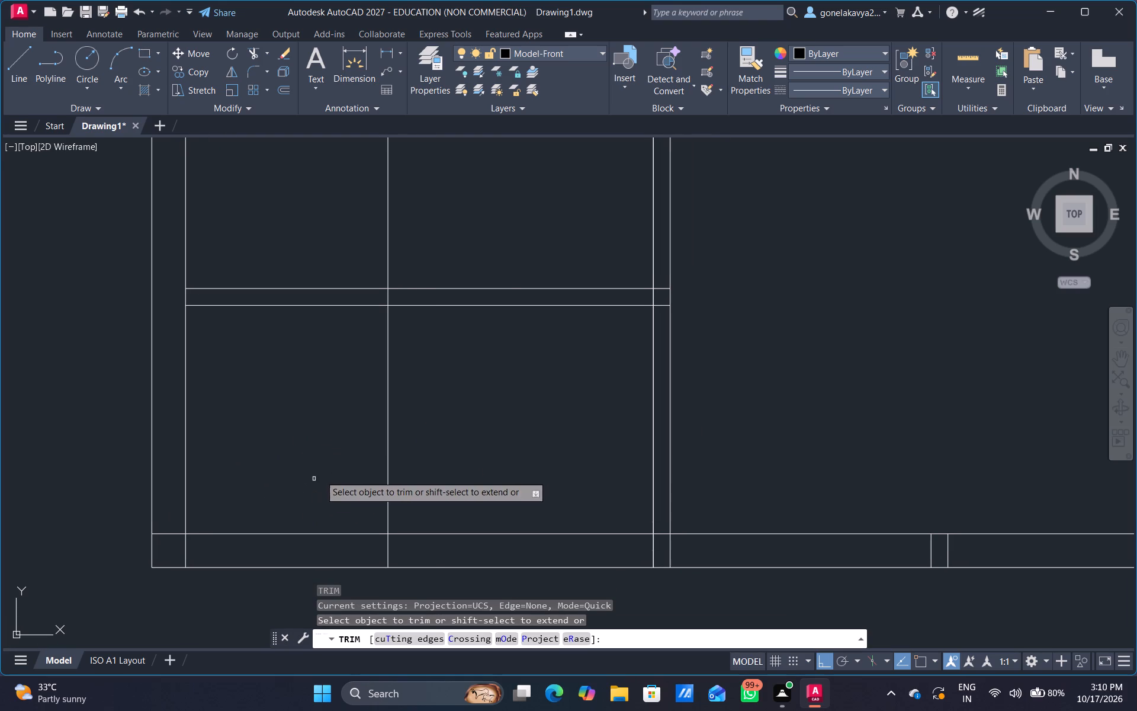
pyautogui.scroll(2, 364, 313)
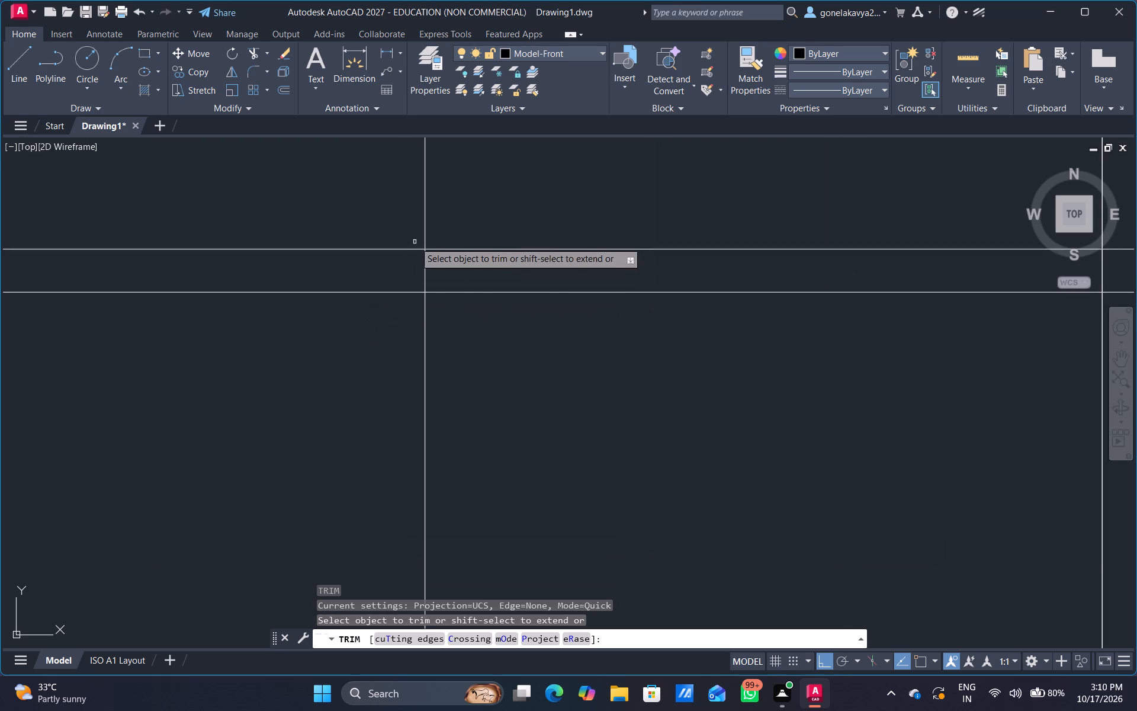
pyautogui.moveTo(391, 220); pyautogui.dragTo(476, 200)
pyautogui.moveTo(419, 270); pyautogui.dragTo(459, 260)
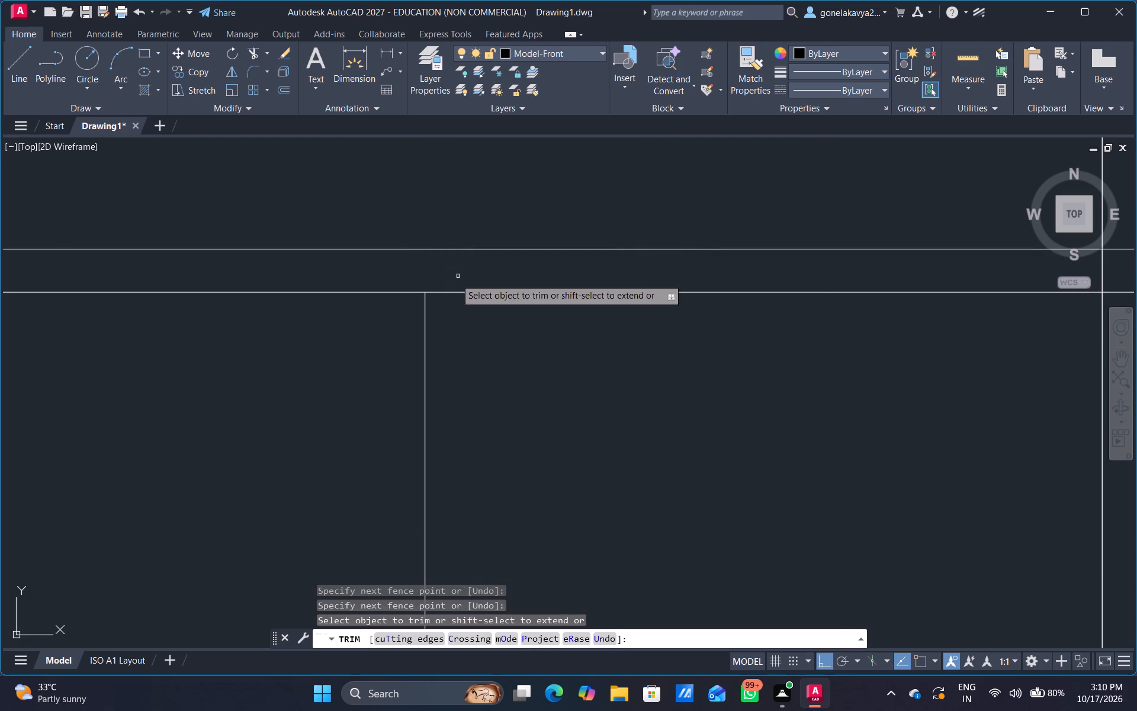
# Trim the overlapping inner wall lines at the plan's lower-left corner into a clean corner and finish trimming.
pyautogui.scroll(-4, 477, 344)
pyautogui.moveTo(481, 417); pyautogui.dragTo(481, 396, button='middle')
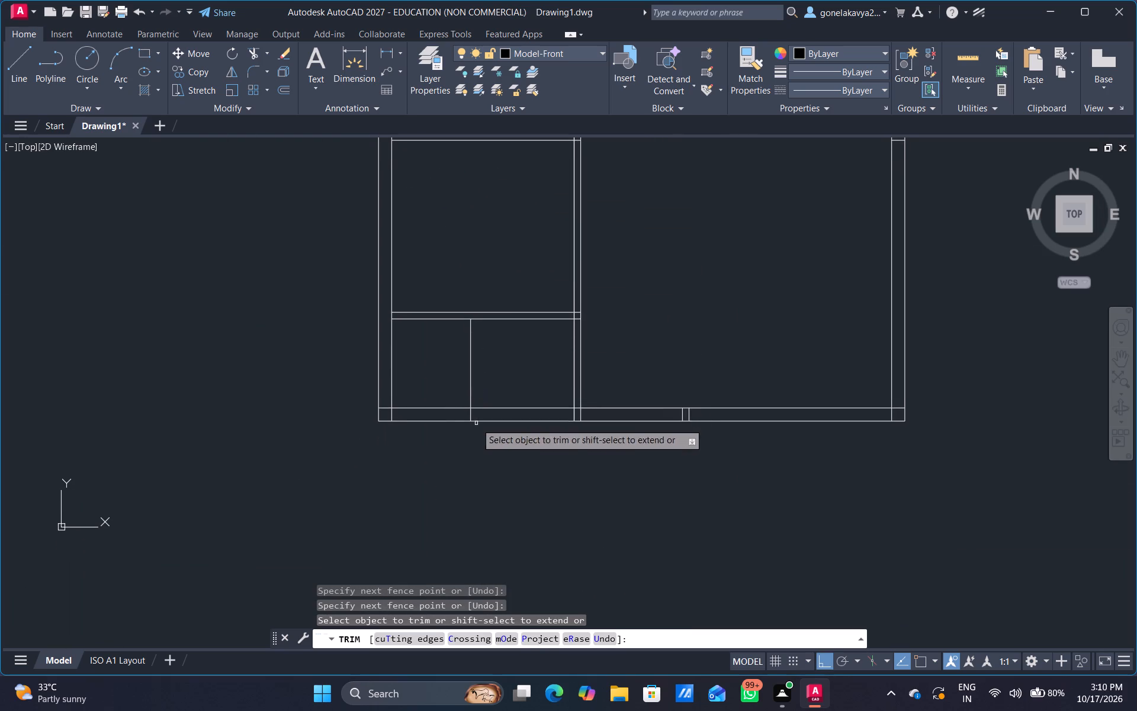
pyautogui.scroll(3, 474, 424)
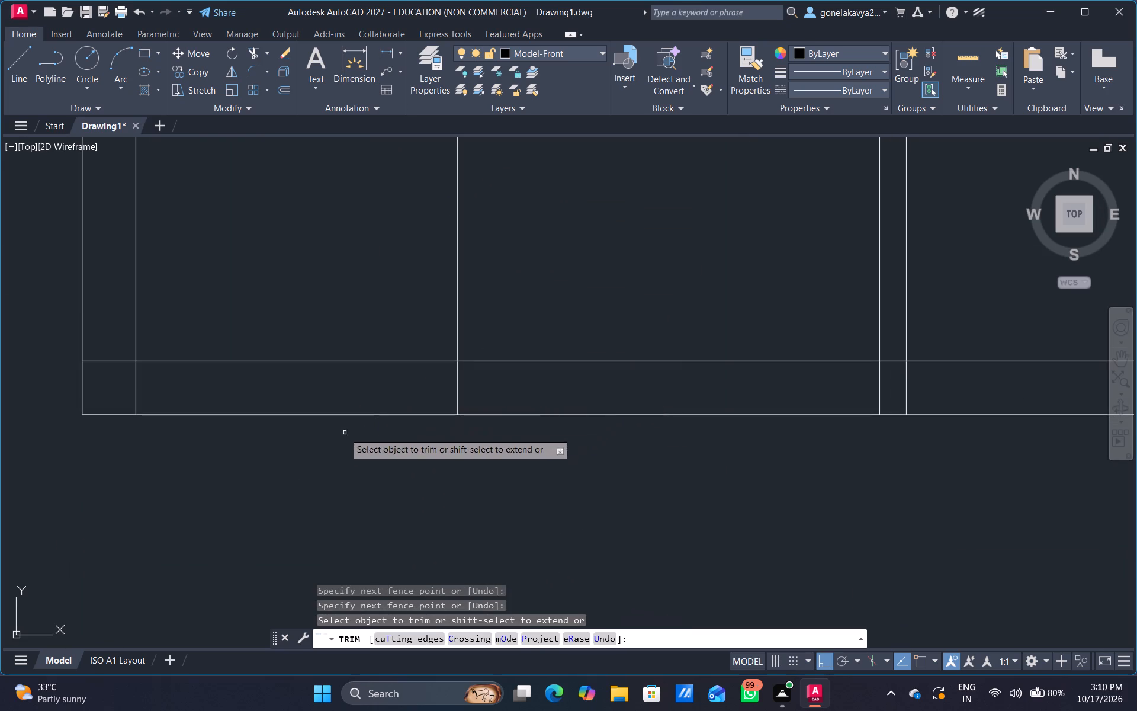
pyautogui.moveTo(114, 347); pyautogui.dragTo(152, 398)
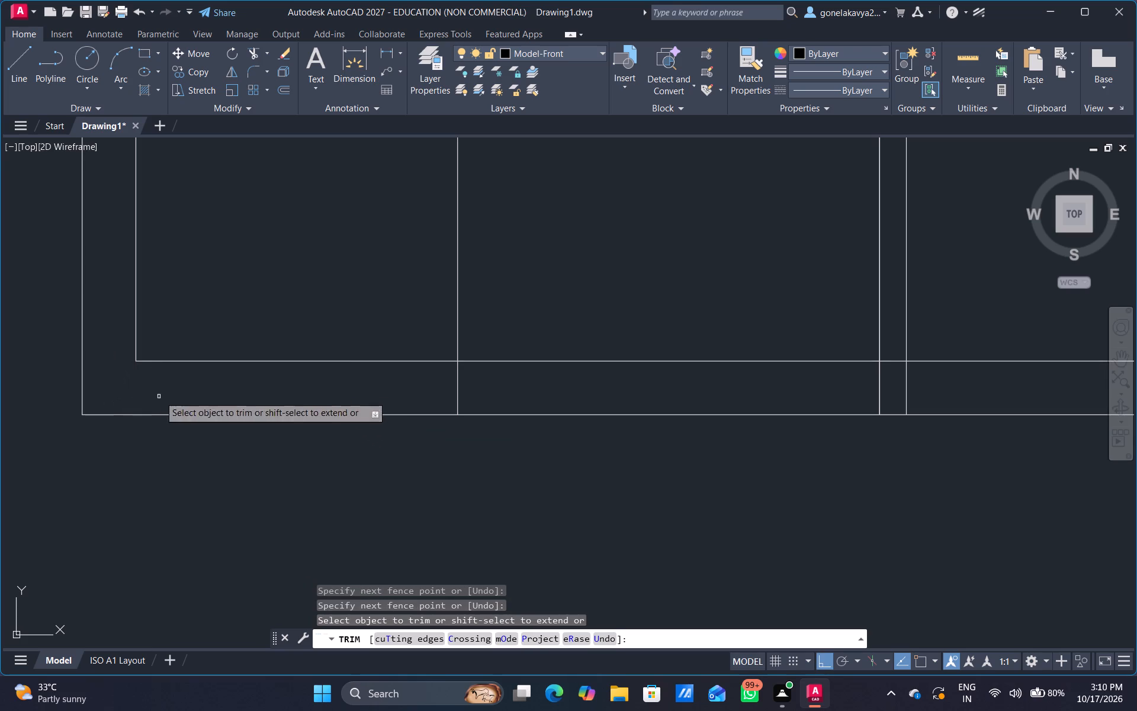
pyautogui.scroll(-3, 176, 383)
pyautogui.moveTo(209, 334); pyautogui.dragTo(213, 353, button='middle')
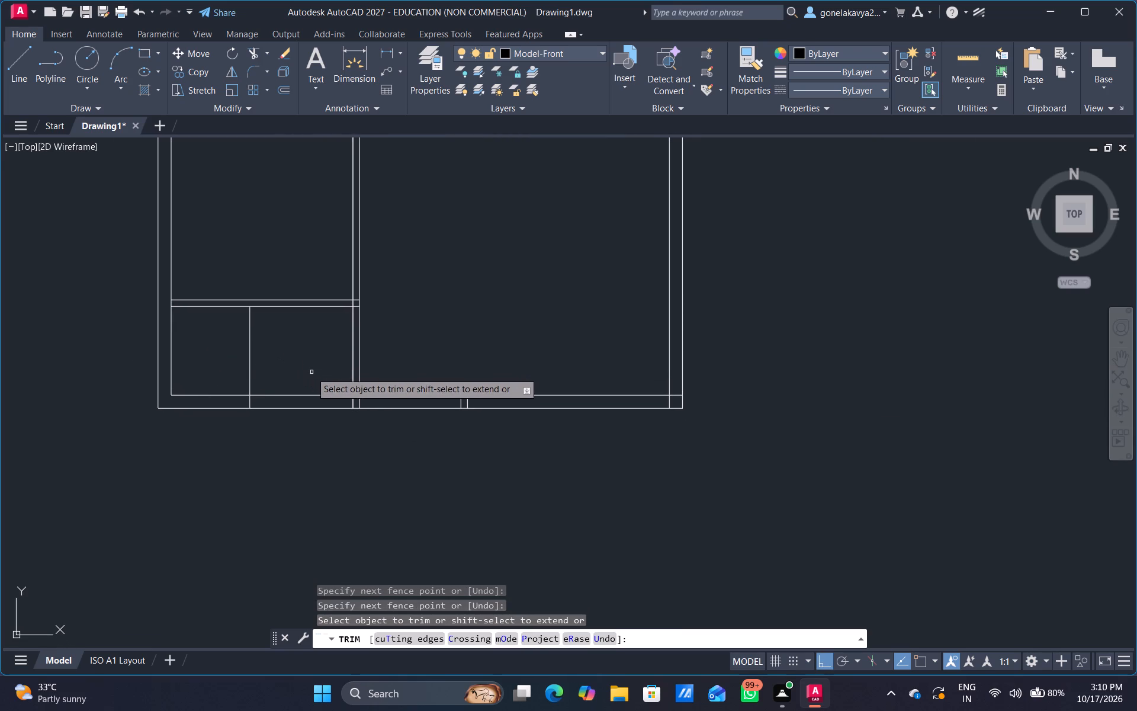
pyautogui.moveTo(304, 369); pyautogui.dragTo(207, 404, button='middle')
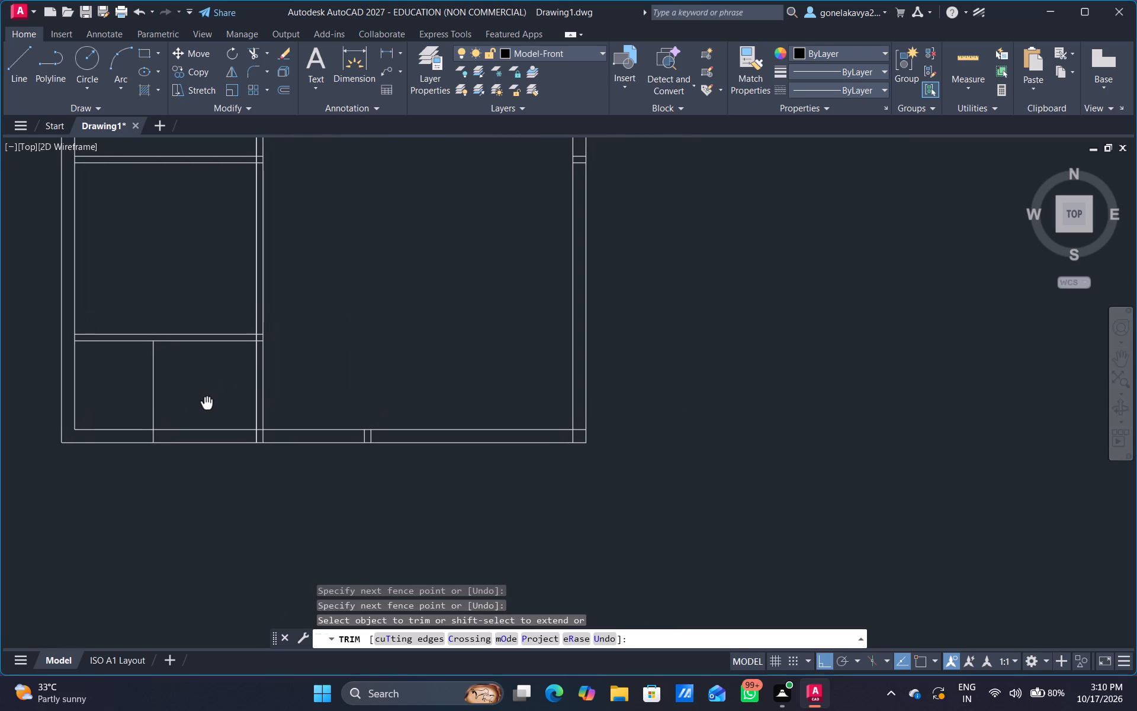
pyautogui.moveTo(207, 404); pyautogui.dragTo(264, 451, button='middle')
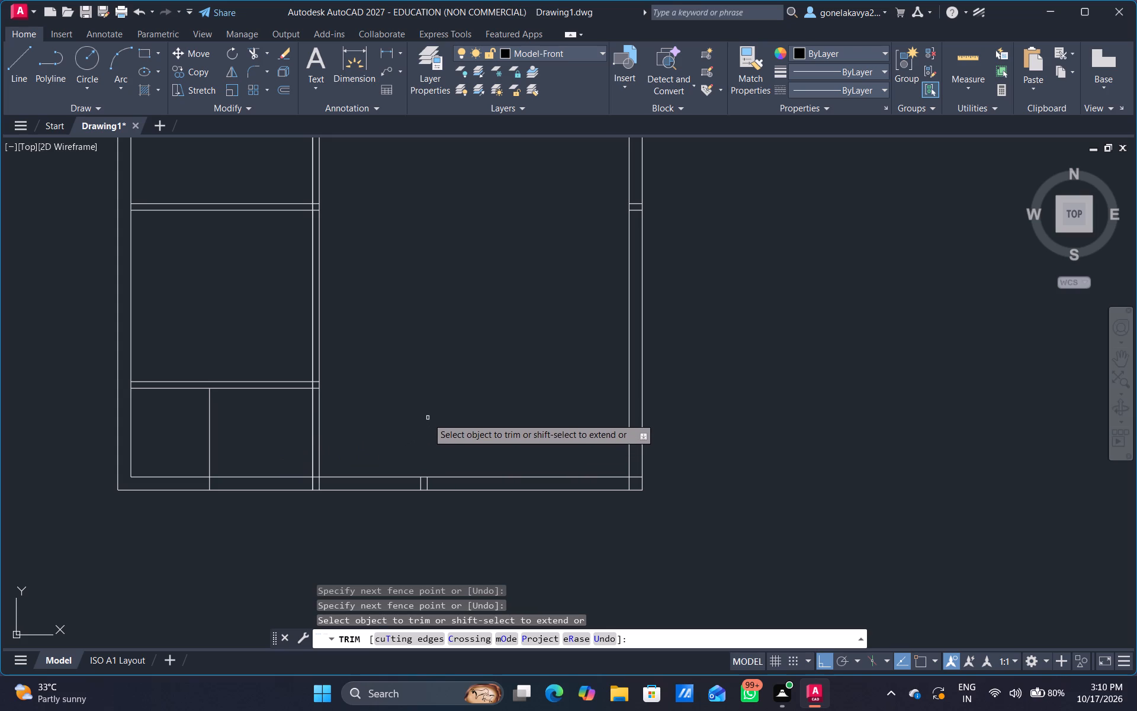
pyautogui.press('Escape')
# Offset the inner line of the bottom outer wall 12.8' upward.
pyautogui.press('o')
pyautogui.press('Return')
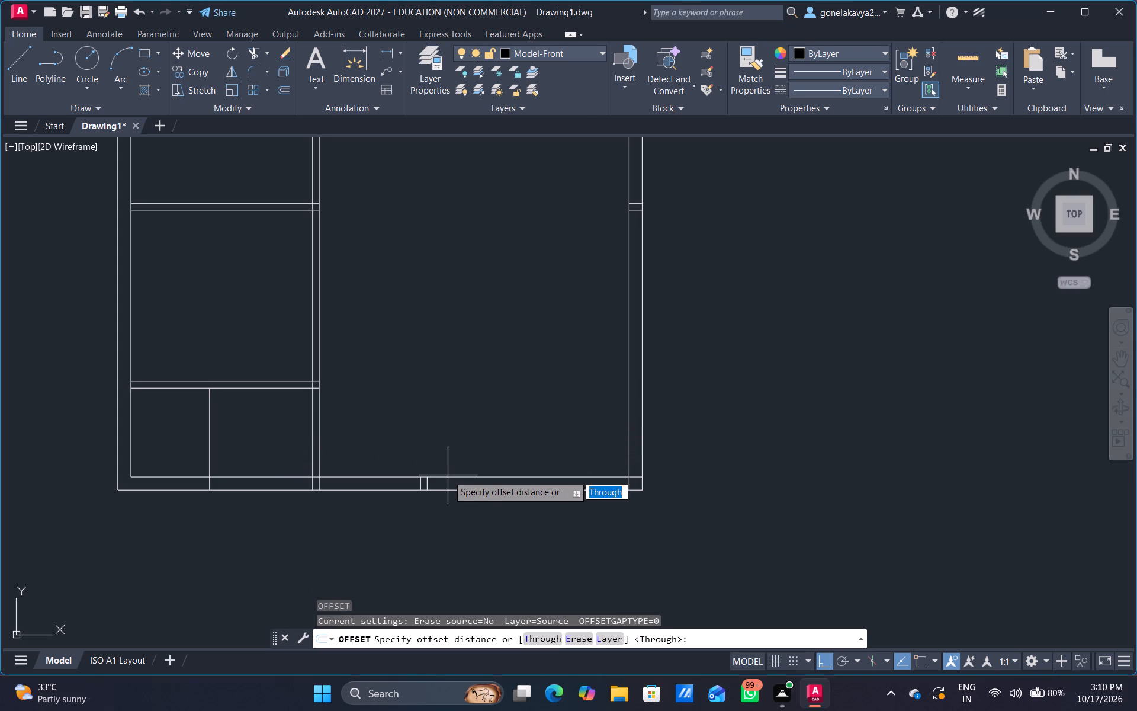
pyautogui.write("12.8'")
pyautogui.press('Return')
pyautogui.click(448, 475)
pyautogui.click(462, 352)
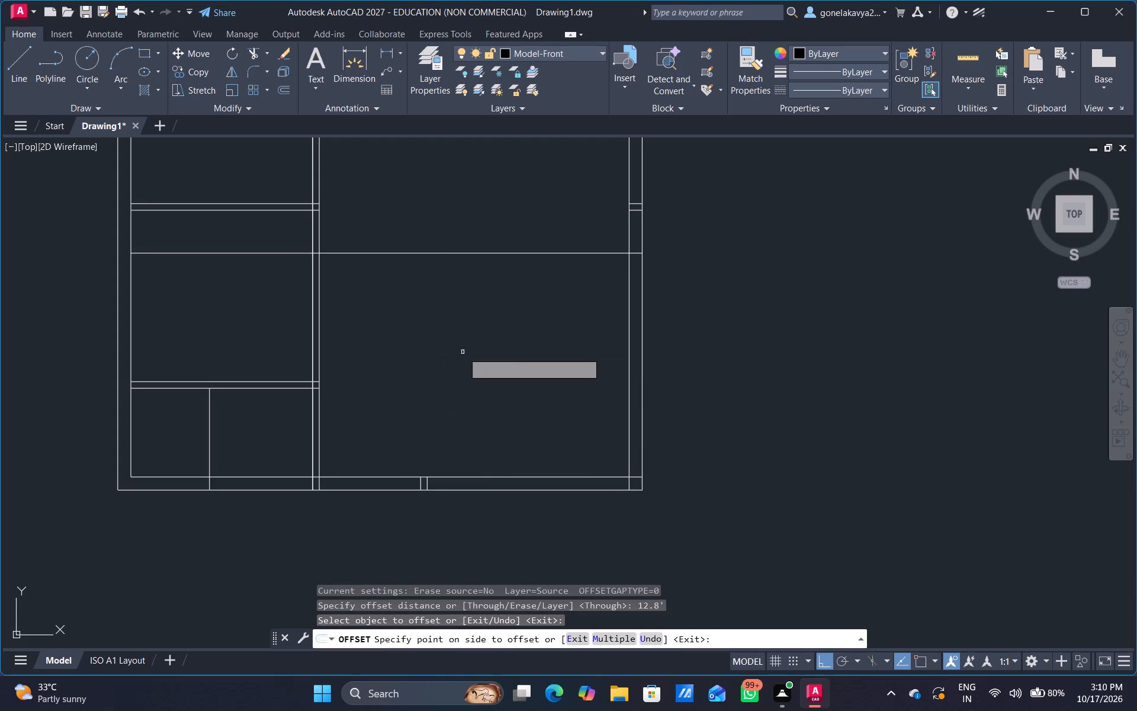
# Offset the new horizontal line 4.5" upward to form a partition across the plan.
pyautogui.moveTo(468, 351); pyautogui.dragTo(400, 560, button='middle')
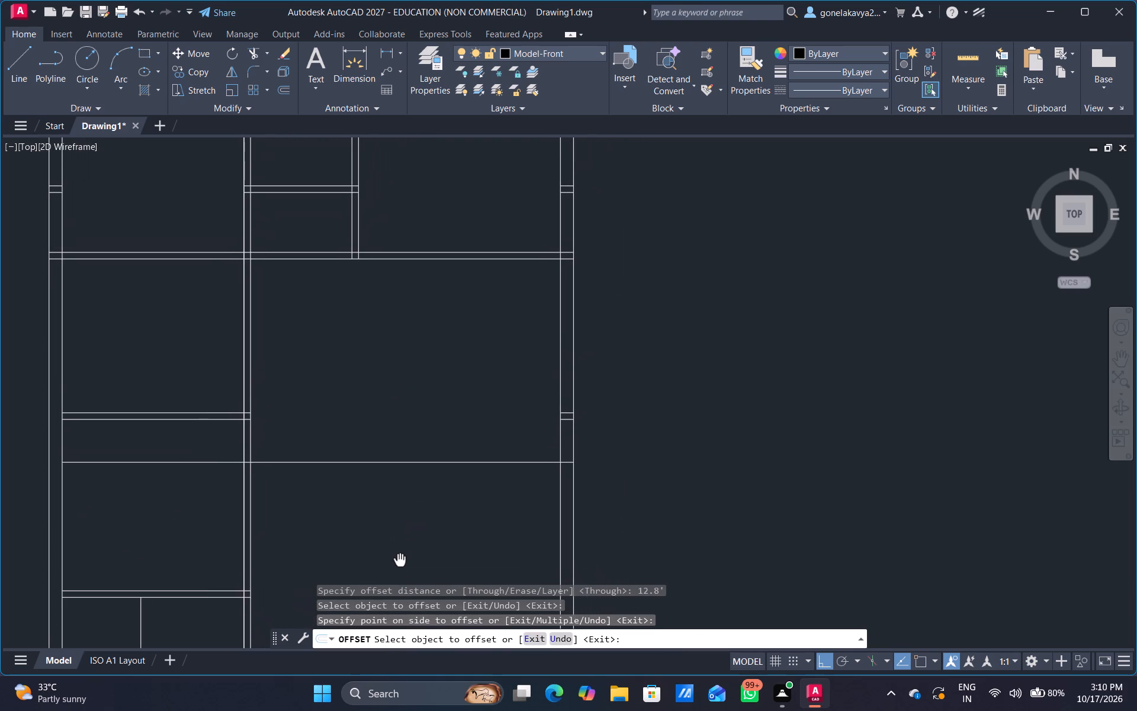
pyautogui.moveTo(400, 560); pyautogui.dragTo(398, 559, button='middle')
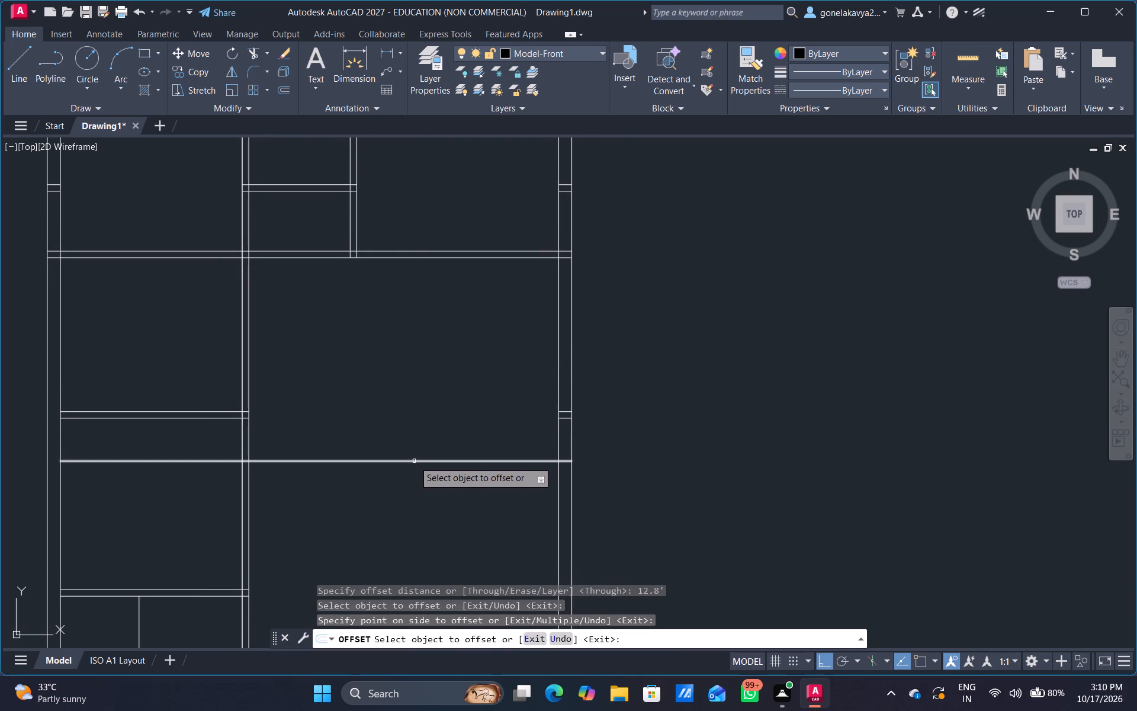
pyautogui.click(414, 461)
pyautogui.write('4.5')
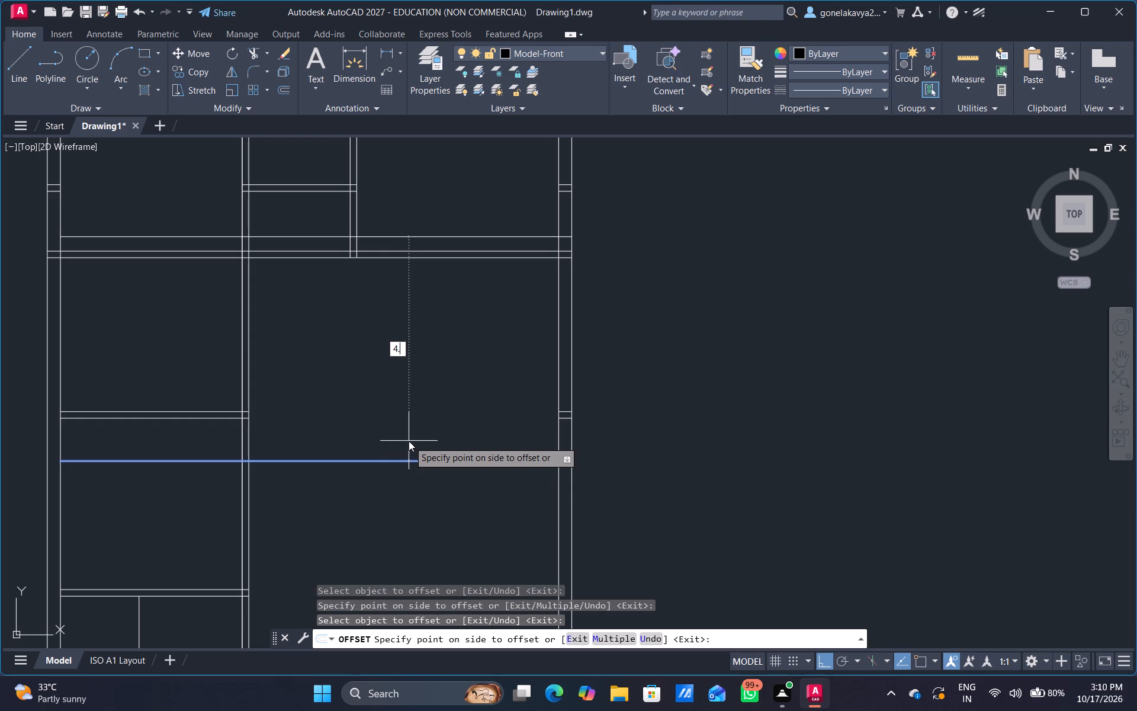
pyautogui.hotkey('shift', '"')
pyautogui.press('Return')
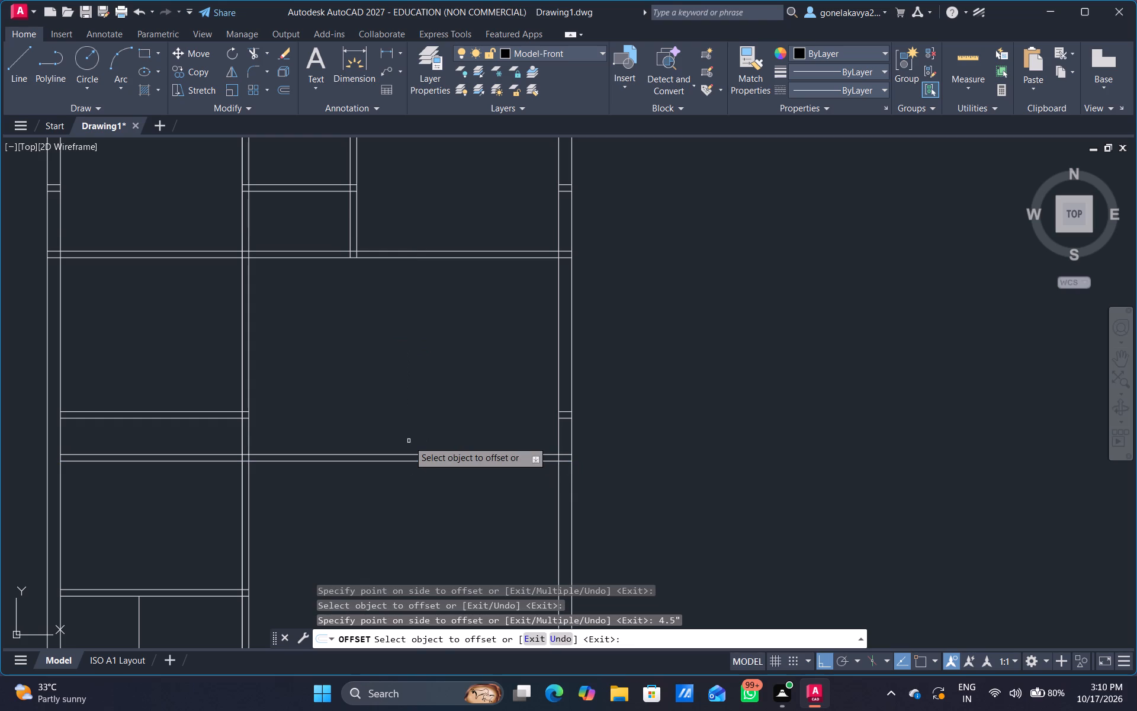
# Offset the new partition's upper line 4.5' upward, and offset that line 4.5" upward to form a second horizontal partition.
pyautogui.moveTo(416, 470); pyautogui.dragTo(361, 486, button='middle')
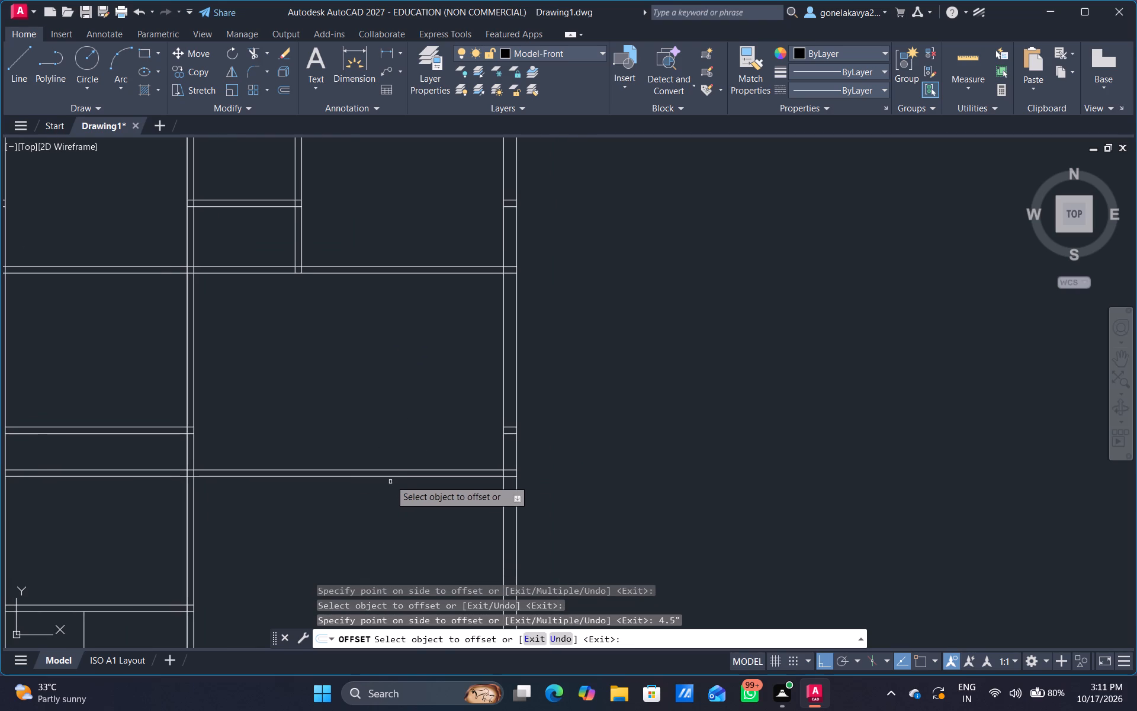
pyautogui.scroll(1, 395, 467)
pyautogui.click(404, 473)
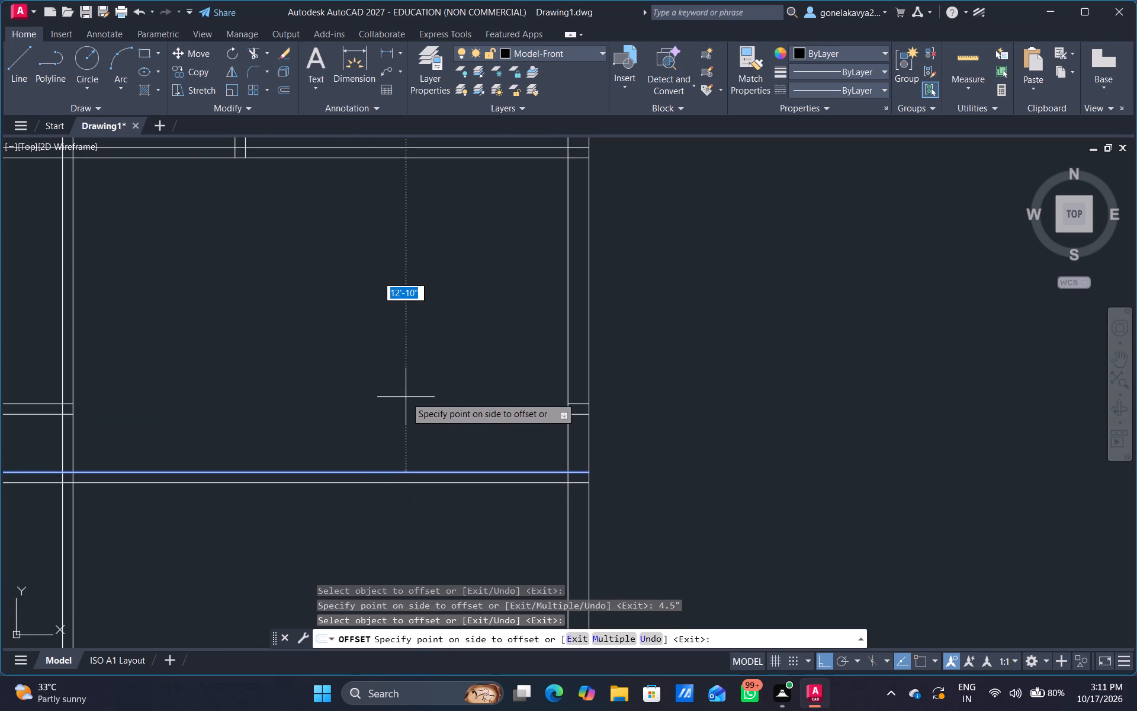
pyautogui.write('4.5')
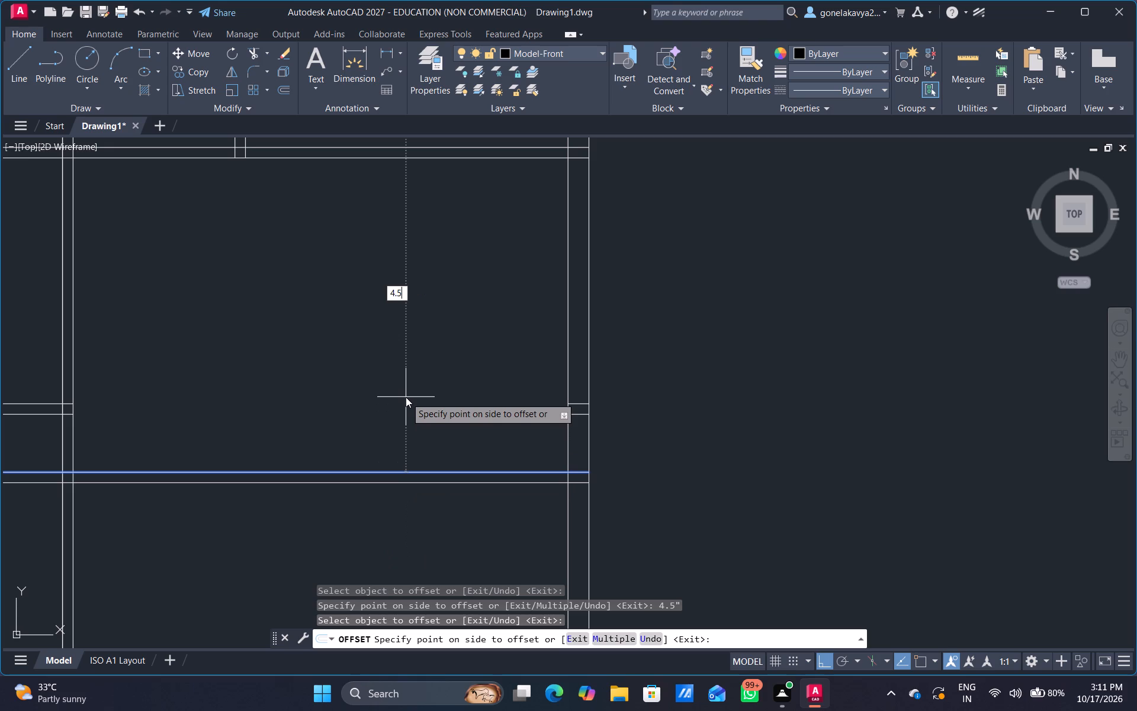
pyautogui.press("'")
pyautogui.press('Return')
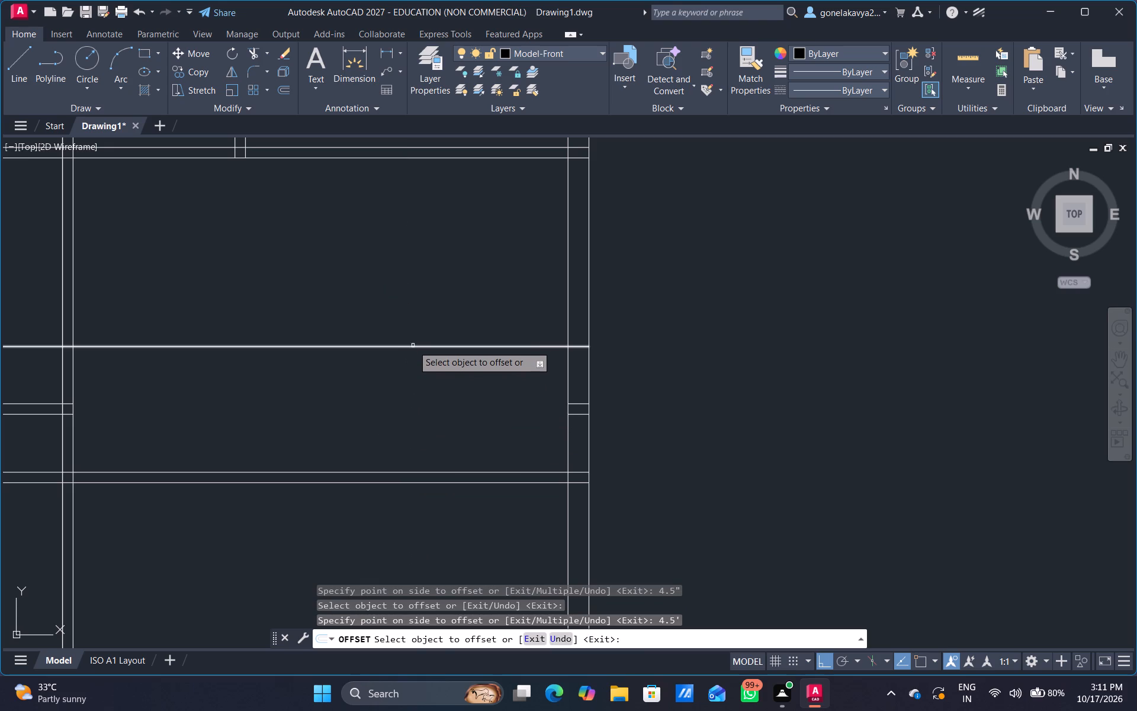
pyautogui.click(413, 347)
pyautogui.write('4.5"')
pyautogui.press('Return')
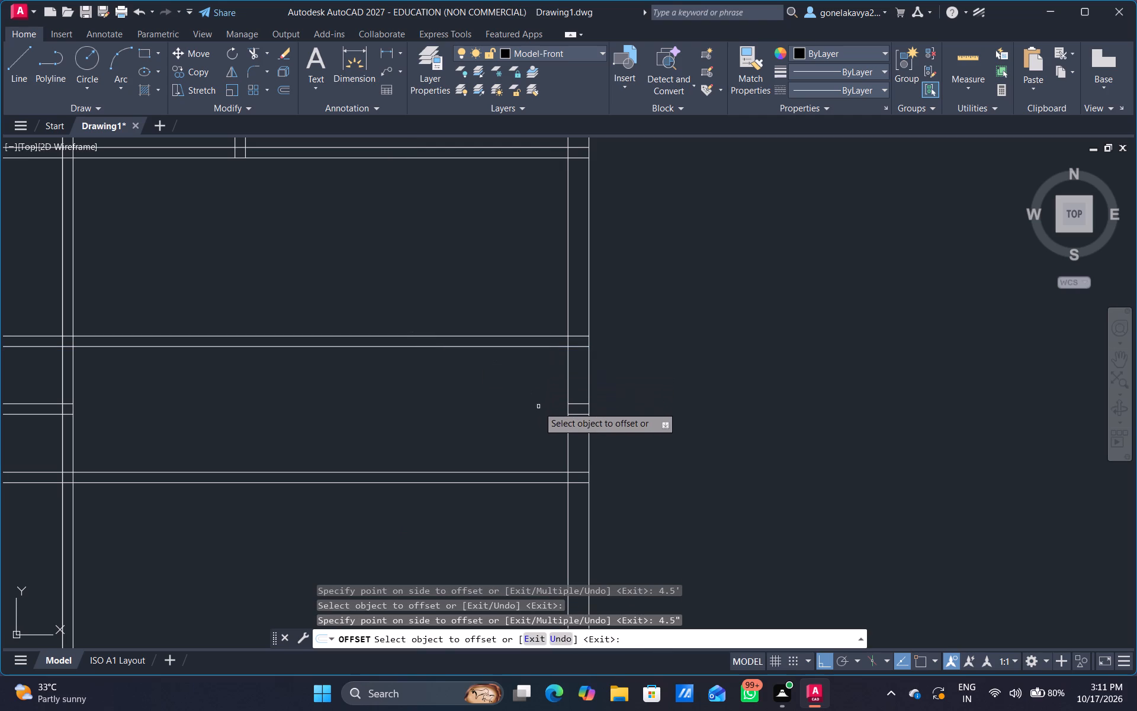
# Offset the inner line of the right outer wall 7.2' to the left and finish the Offset command.
pyautogui.click(567, 449)
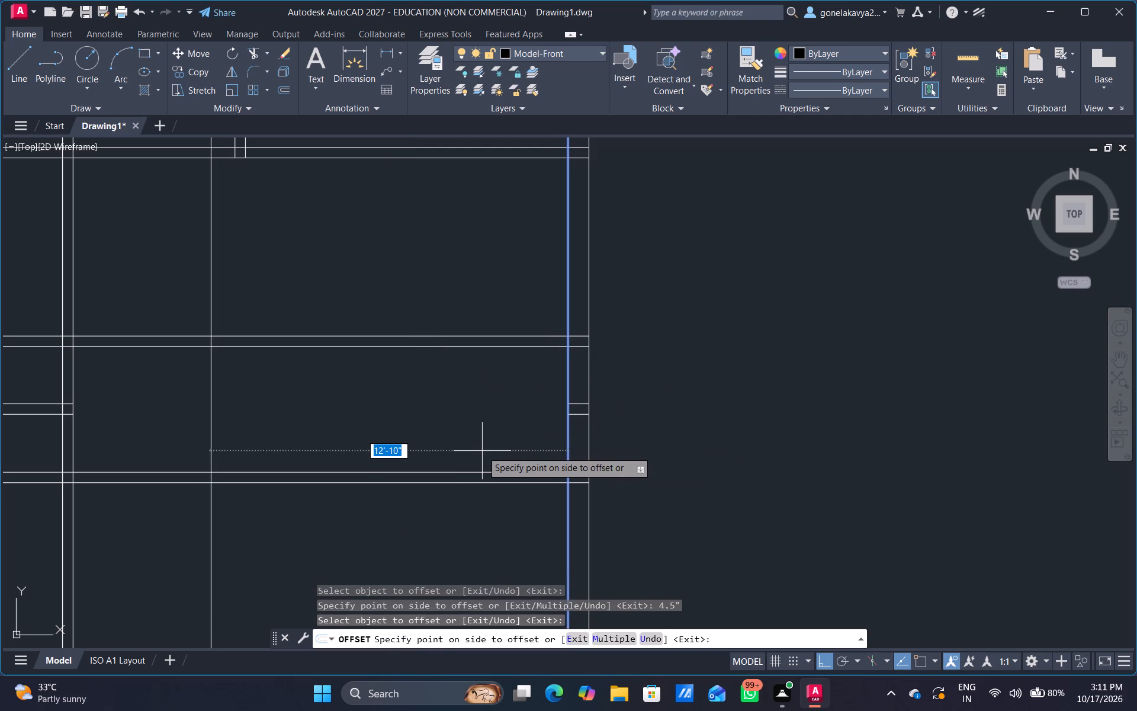
pyautogui.press('7')
pyautogui.write(".2'")
pyautogui.press('Return')
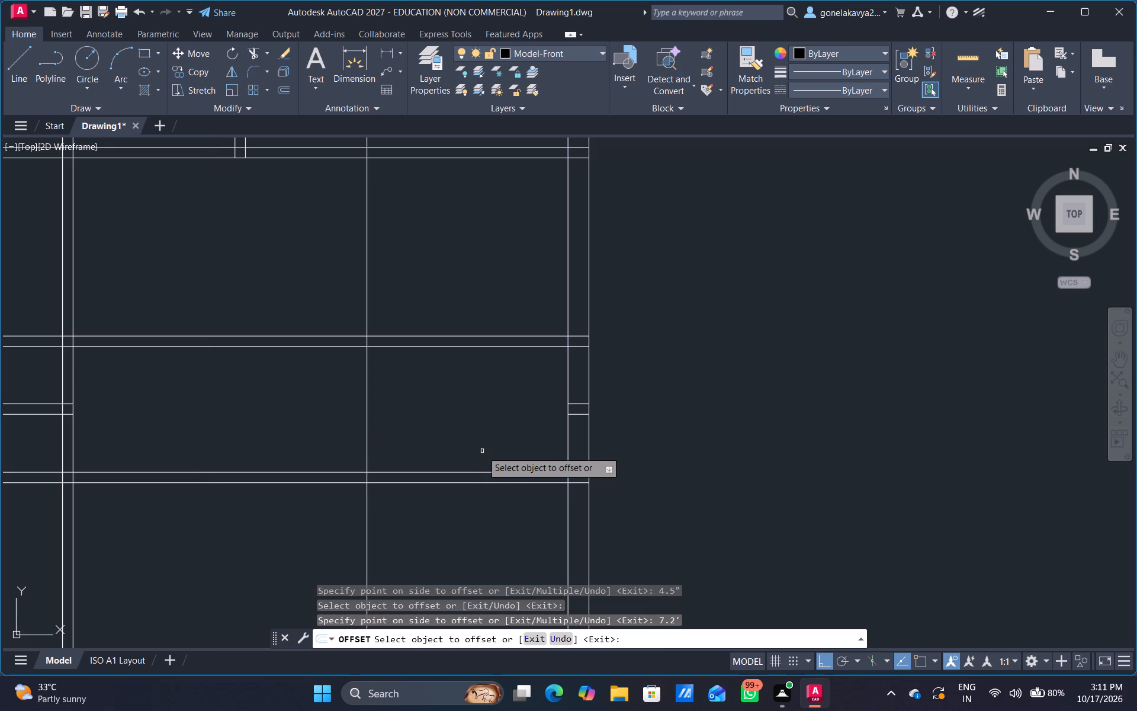
pyautogui.press('Escape')
# Offset the new vertical line 4.5" to the left to form a vertical partition and finish the Offset command.
pyautogui.press('o')
pyautogui.press('Return')
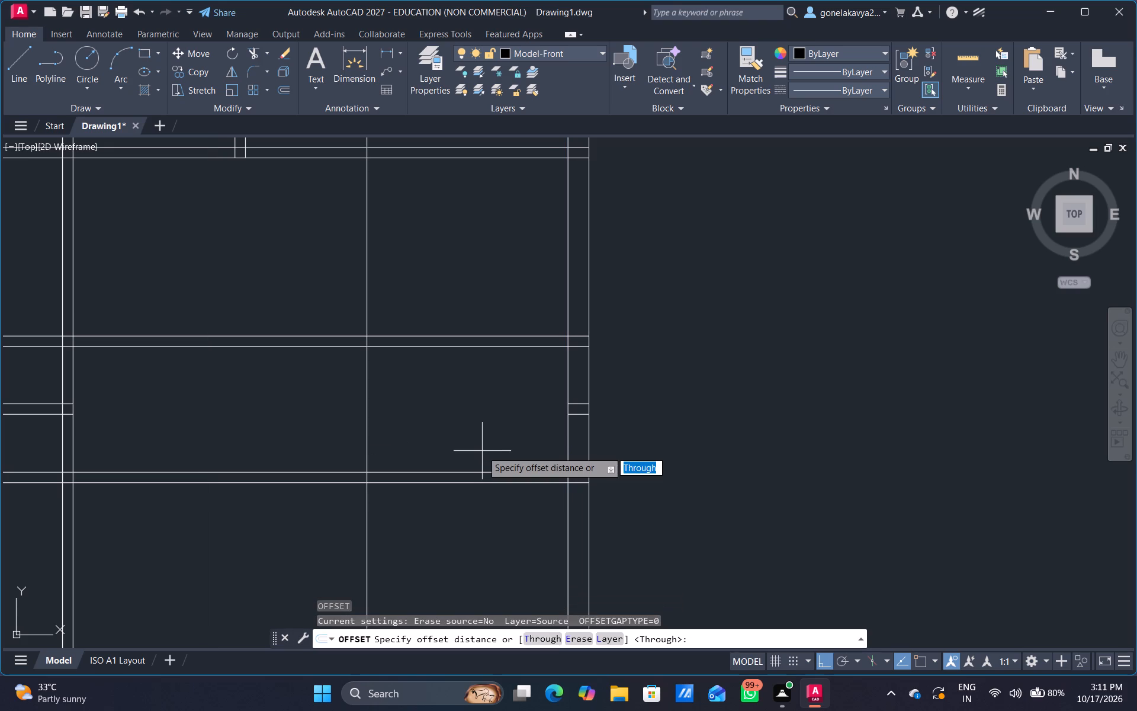
pyautogui.write('4.5"')
pyautogui.press('Return')
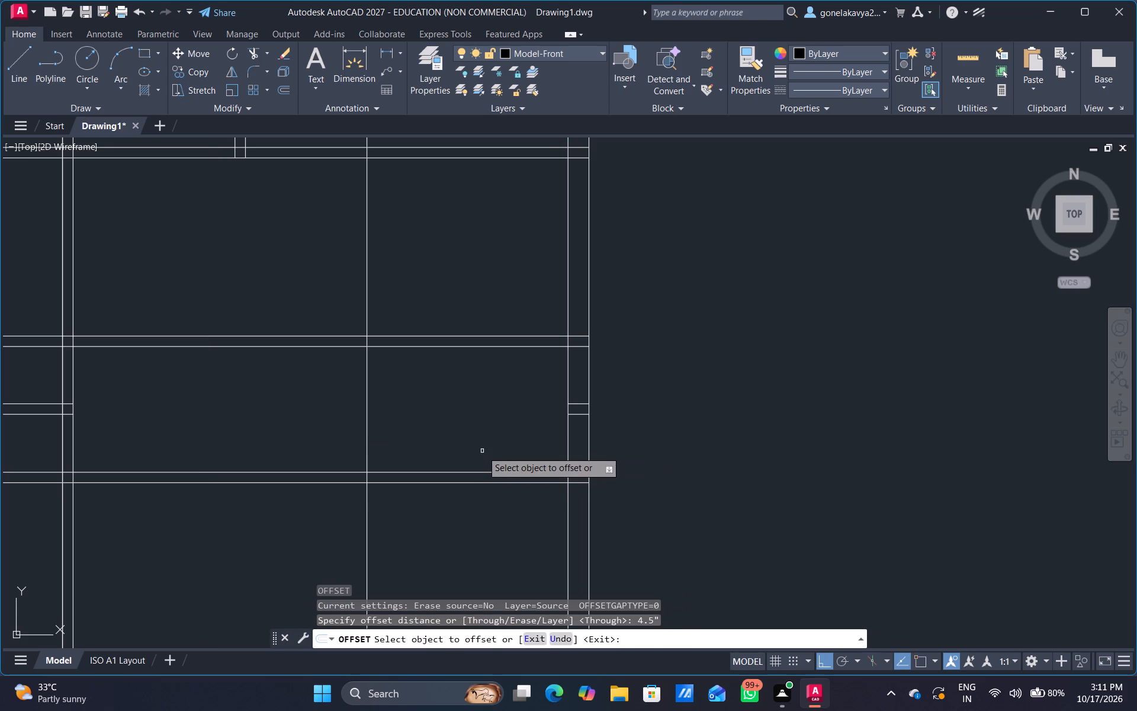
pyautogui.click(366, 442)
pyautogui.click(335, 438)
pyautogui.scroll(-1, 461, 457)
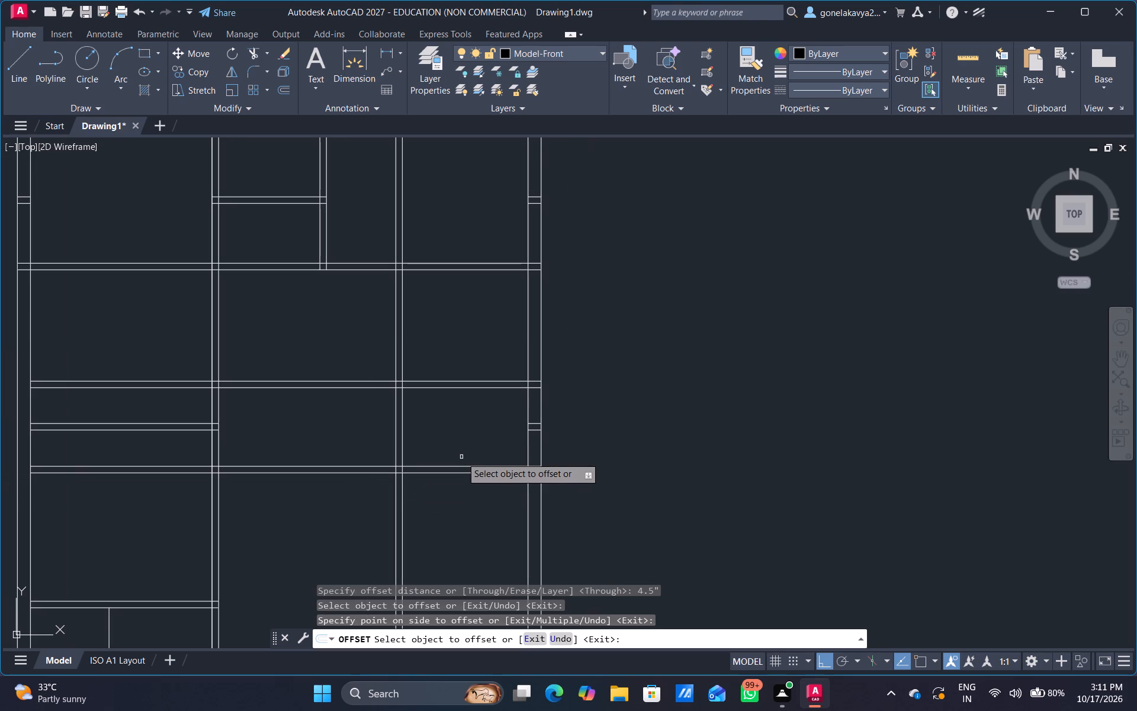
pyautogui.press('Escape')
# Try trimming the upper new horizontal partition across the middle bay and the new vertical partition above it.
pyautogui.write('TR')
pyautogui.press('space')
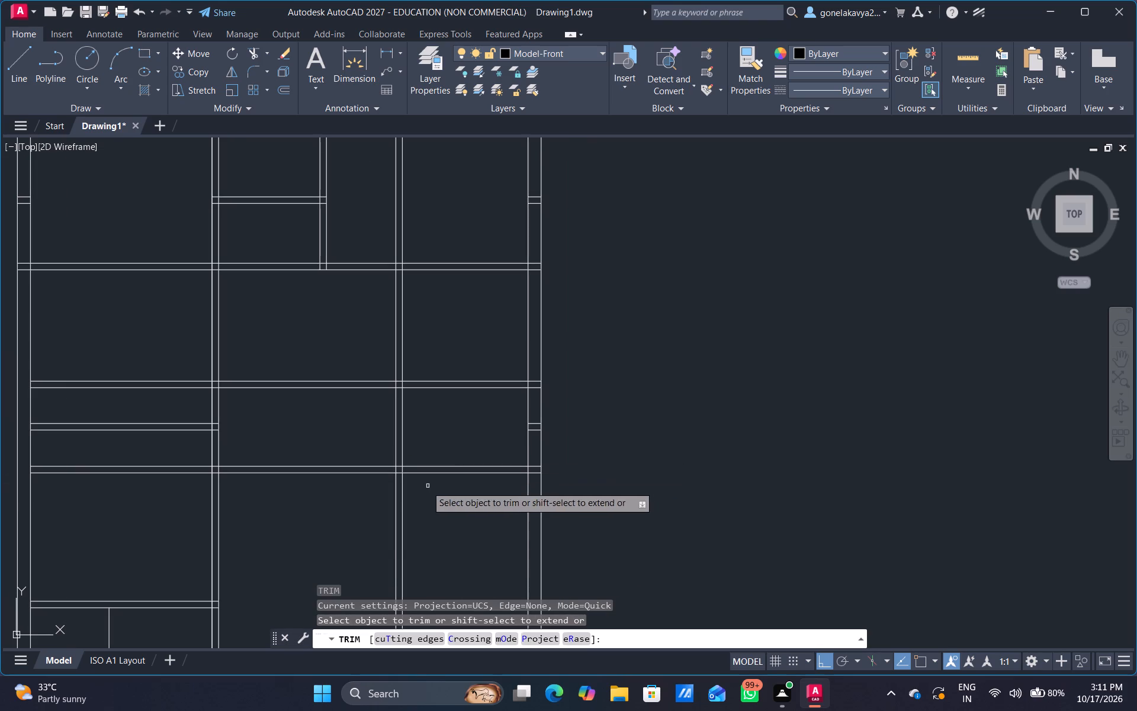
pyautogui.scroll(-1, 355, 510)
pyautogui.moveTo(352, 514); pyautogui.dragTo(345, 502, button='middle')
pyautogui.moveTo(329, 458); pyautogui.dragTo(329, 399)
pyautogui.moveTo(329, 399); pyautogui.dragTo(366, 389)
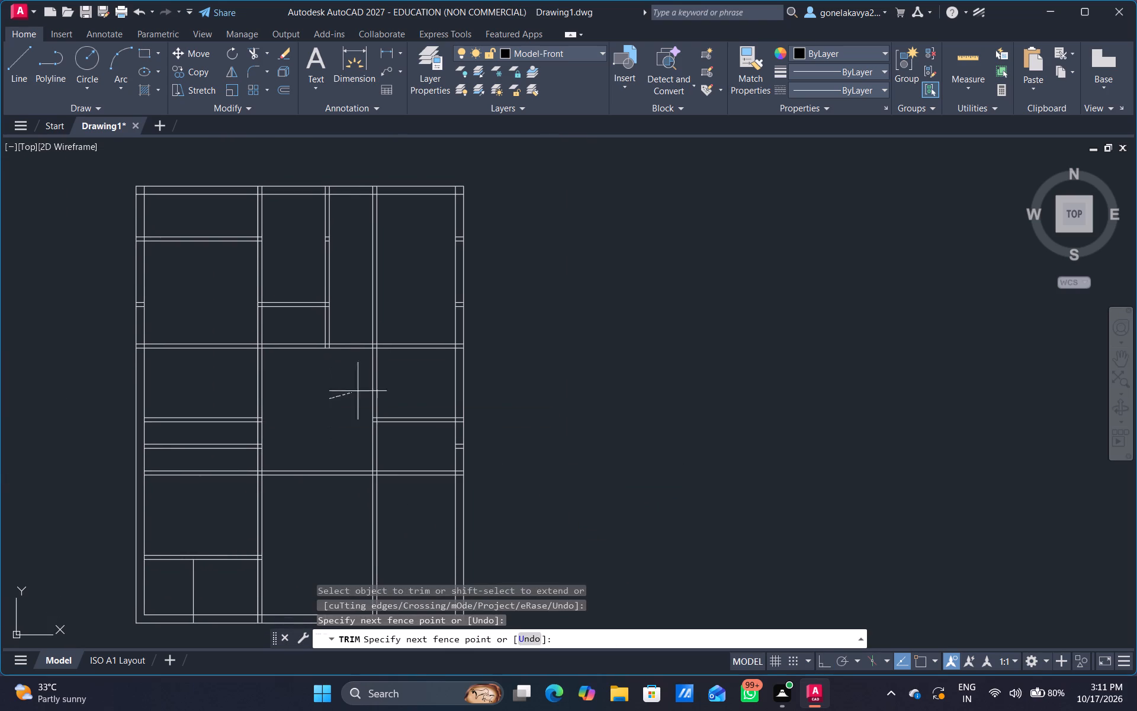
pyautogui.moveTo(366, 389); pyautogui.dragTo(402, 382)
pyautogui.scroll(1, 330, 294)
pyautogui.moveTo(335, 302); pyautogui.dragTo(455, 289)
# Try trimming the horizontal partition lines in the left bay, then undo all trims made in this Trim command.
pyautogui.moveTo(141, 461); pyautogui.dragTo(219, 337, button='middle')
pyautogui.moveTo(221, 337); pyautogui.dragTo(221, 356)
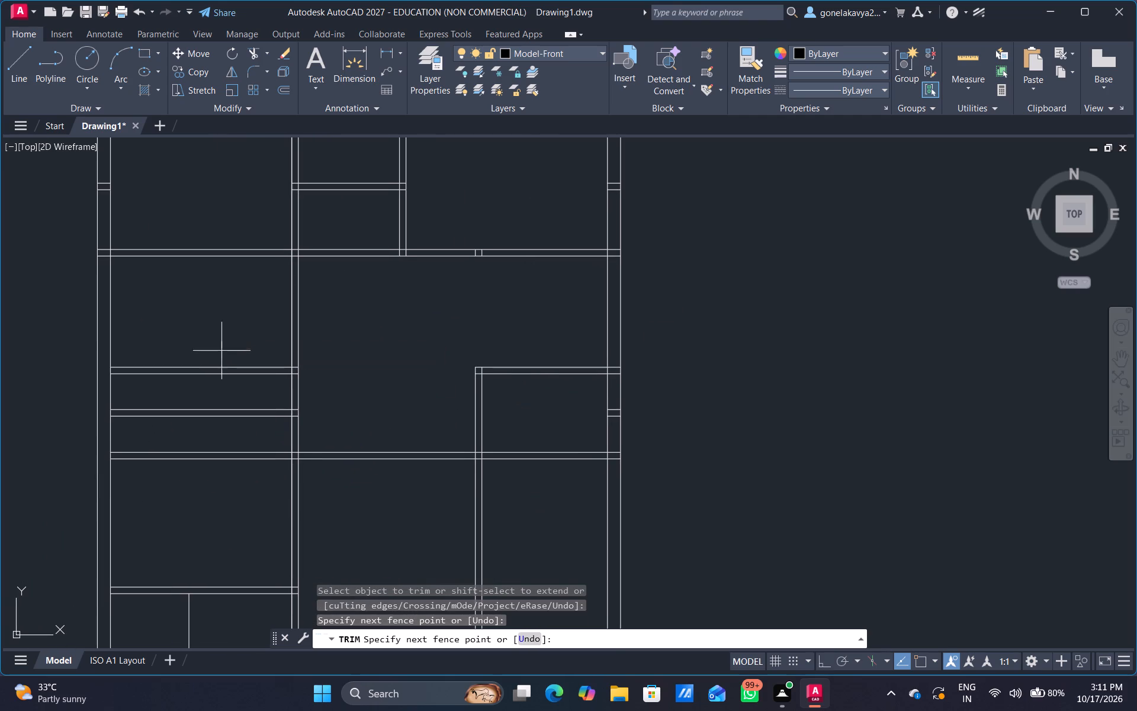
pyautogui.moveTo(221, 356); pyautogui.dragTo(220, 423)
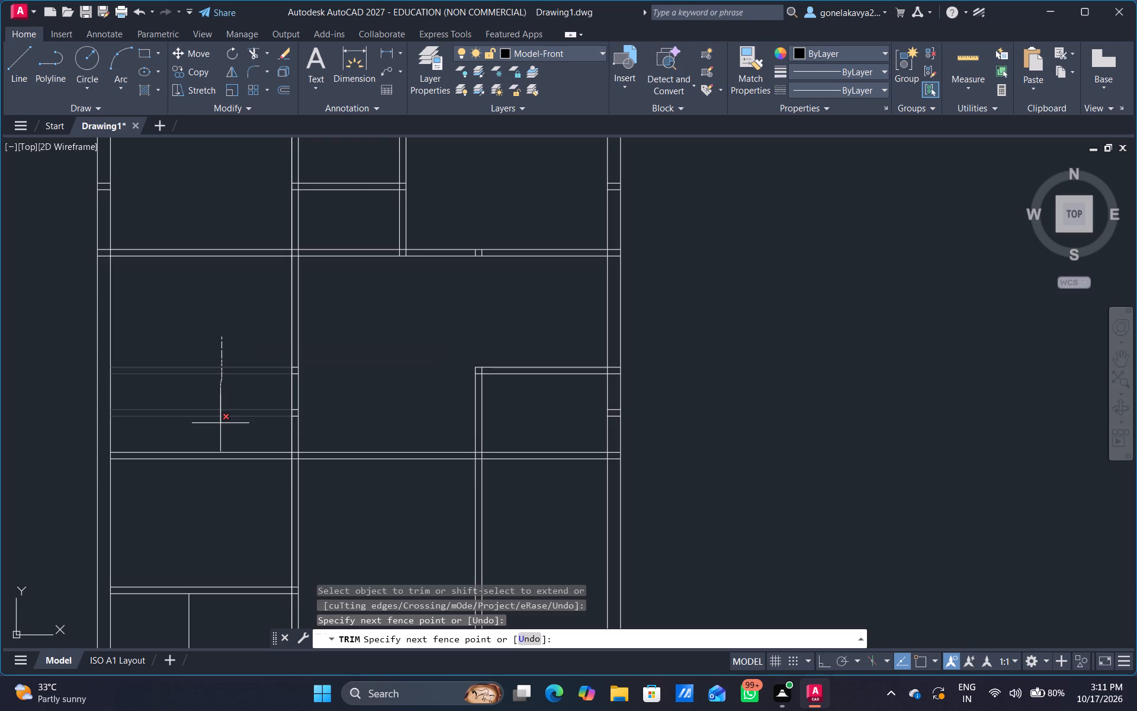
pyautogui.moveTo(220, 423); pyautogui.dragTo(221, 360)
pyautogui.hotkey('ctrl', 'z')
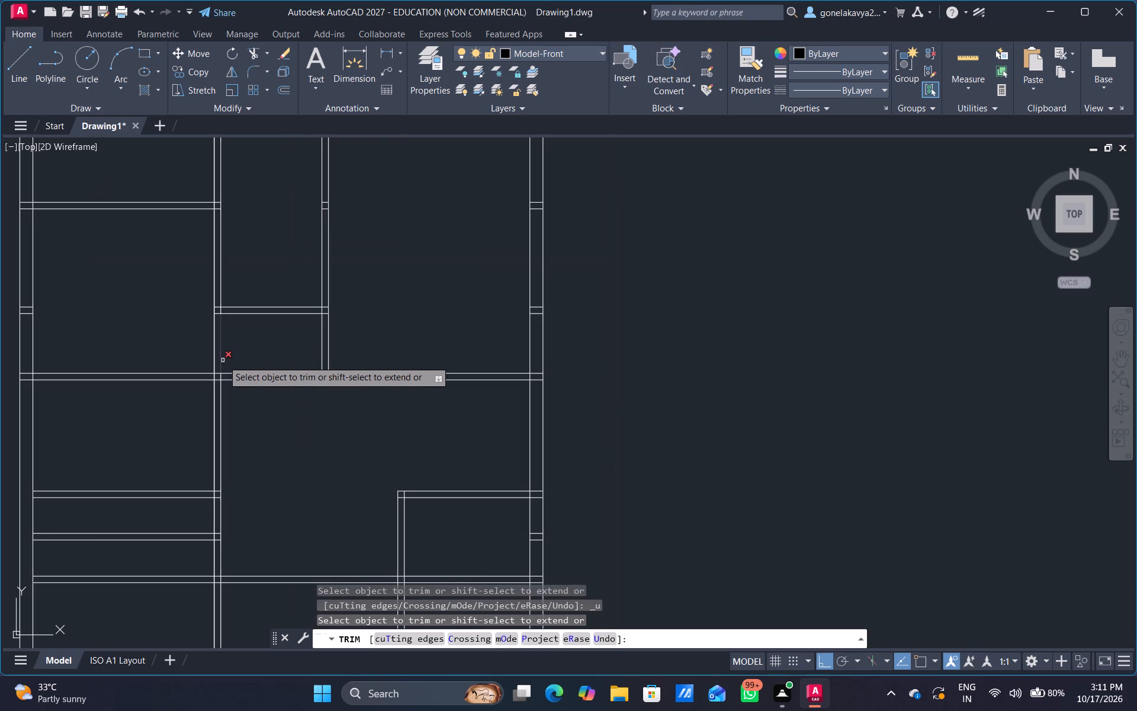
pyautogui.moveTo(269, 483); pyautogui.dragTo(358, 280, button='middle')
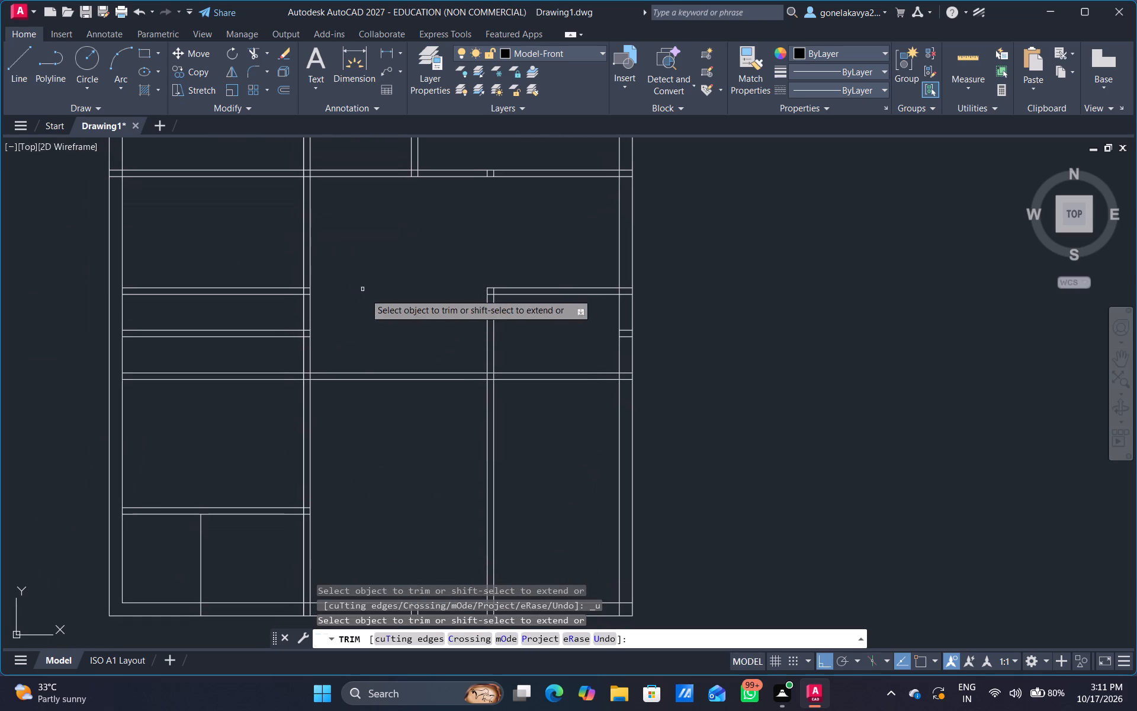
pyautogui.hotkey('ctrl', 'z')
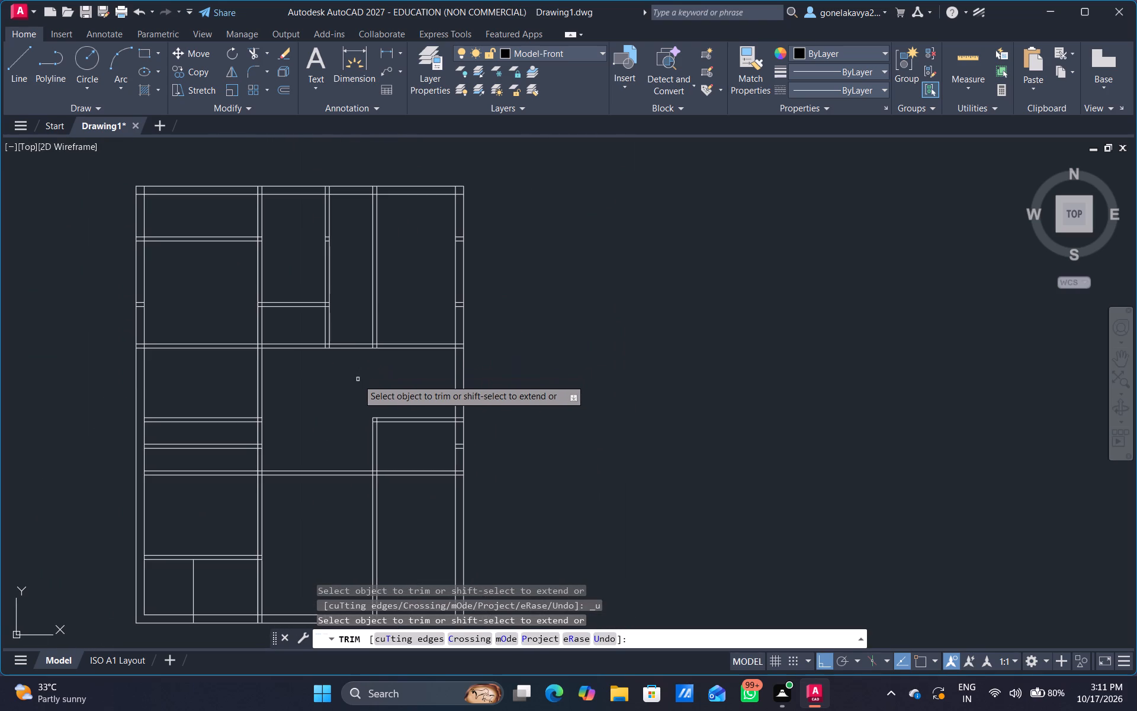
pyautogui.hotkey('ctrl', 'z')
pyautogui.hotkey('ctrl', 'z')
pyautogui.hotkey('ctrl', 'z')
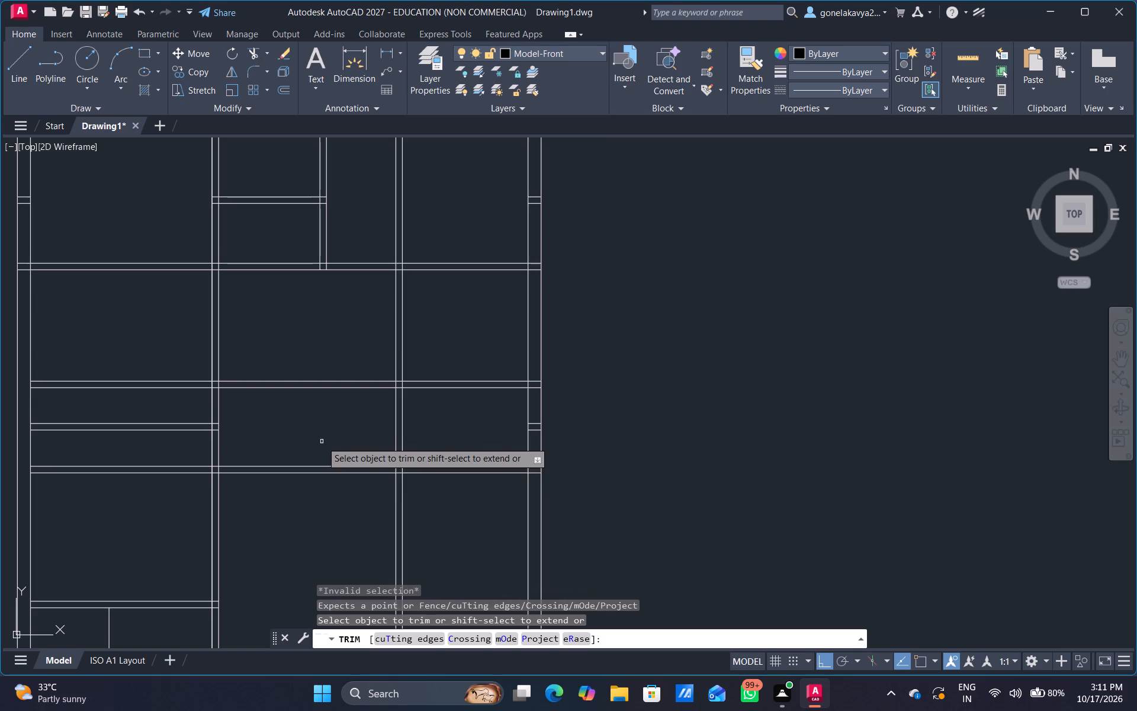
# Trim both new horizontal partitions out of the middle and left bays, keeping them only between the new vertical partition and the right wall.
pyautogui.moveTo(311, 434); pyautogui.dragTo(356, 332, button='middle')
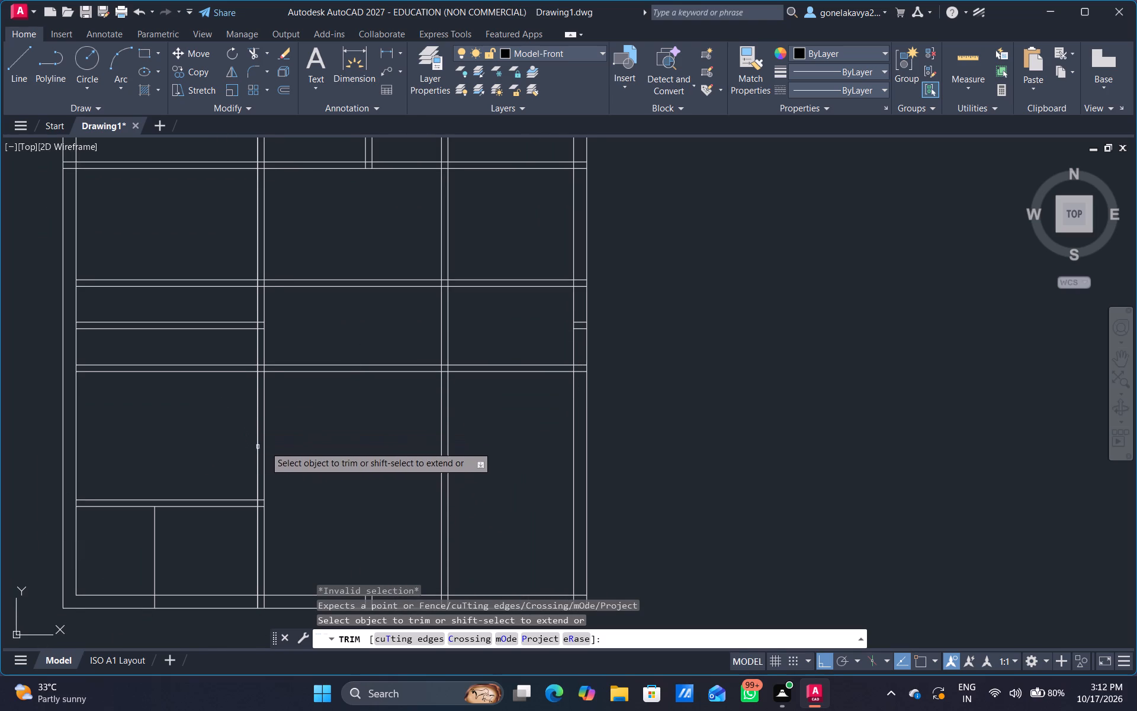
pyautogui.moveTo(336, 310); pyautogui.dragTo(336, 309)
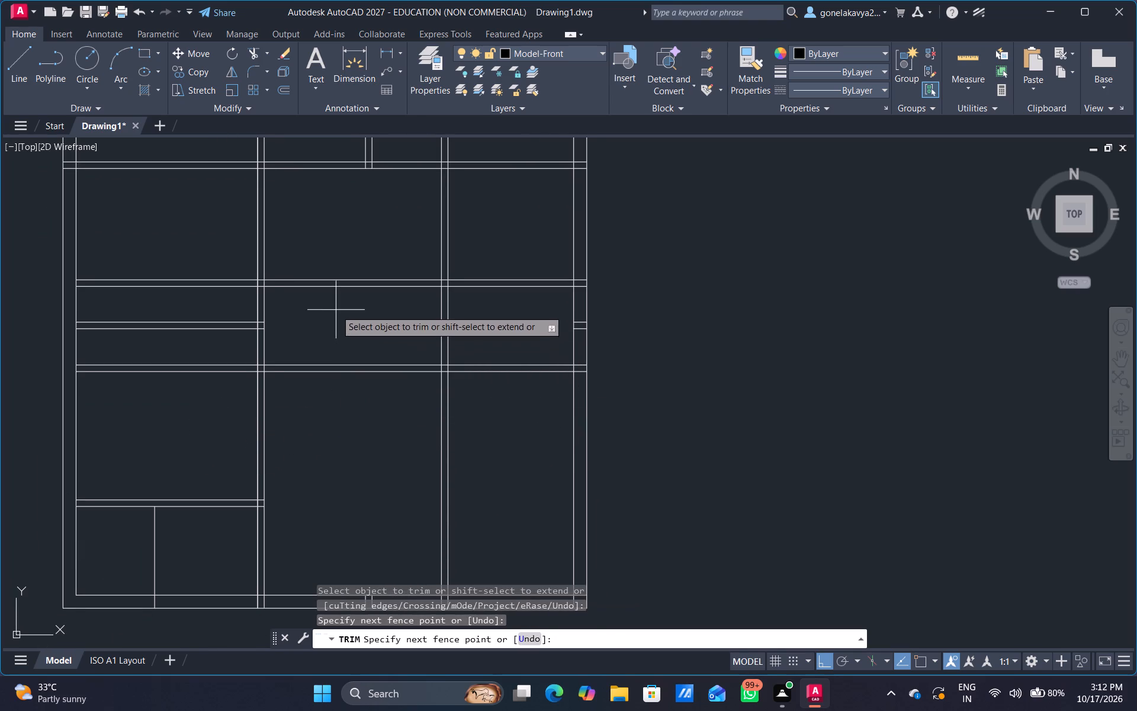
pyautogui.moveTo(336, 309); pyautogui.dragTo(340, 244)
pyautogui.moveTo(326, 320); pyautogui.dragTo(339, 400)
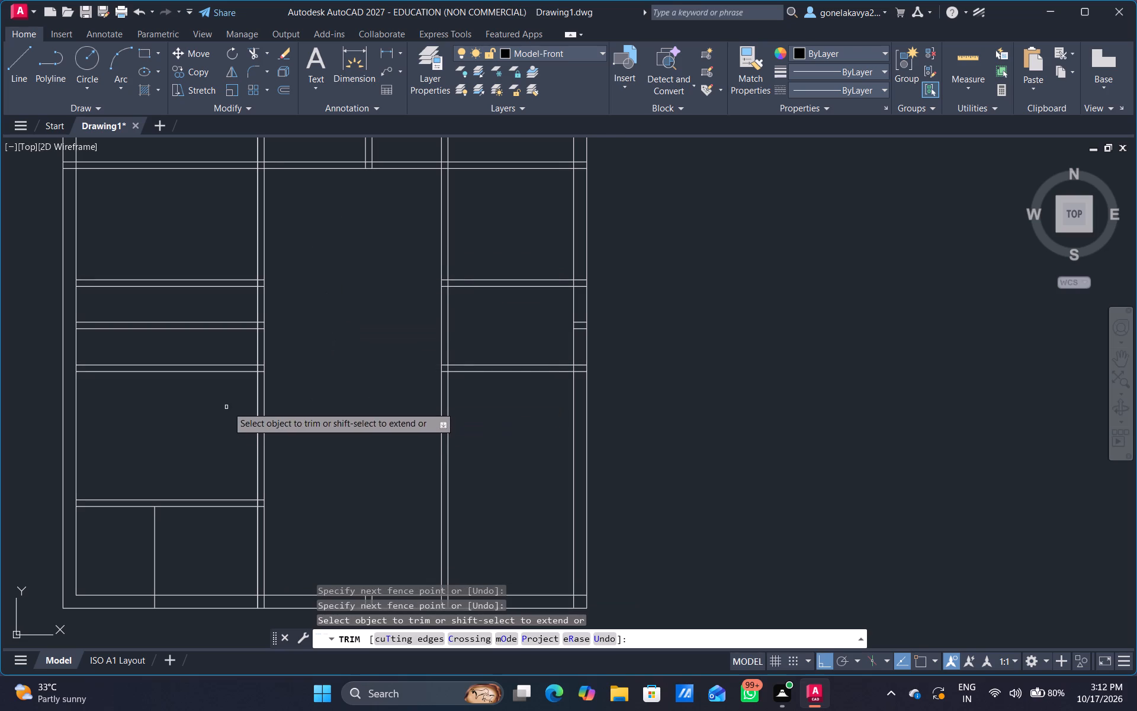
pyautogui.moveTo(224, 399); pyautogui.dragTo(222, 358)
pyautogui.moveTo(220, 293); pyautogui.dragTo(223, 232)
# Trim the new vertical partition above the upper and below the lower new horizontal partition, leaving a small room at the right wall, and finish trimming.
pyautogui.scroll(-1, 345, 246)
pyautogui.moveTo(345, 246); pyautogui.dragTo(327, 361, button='middle')
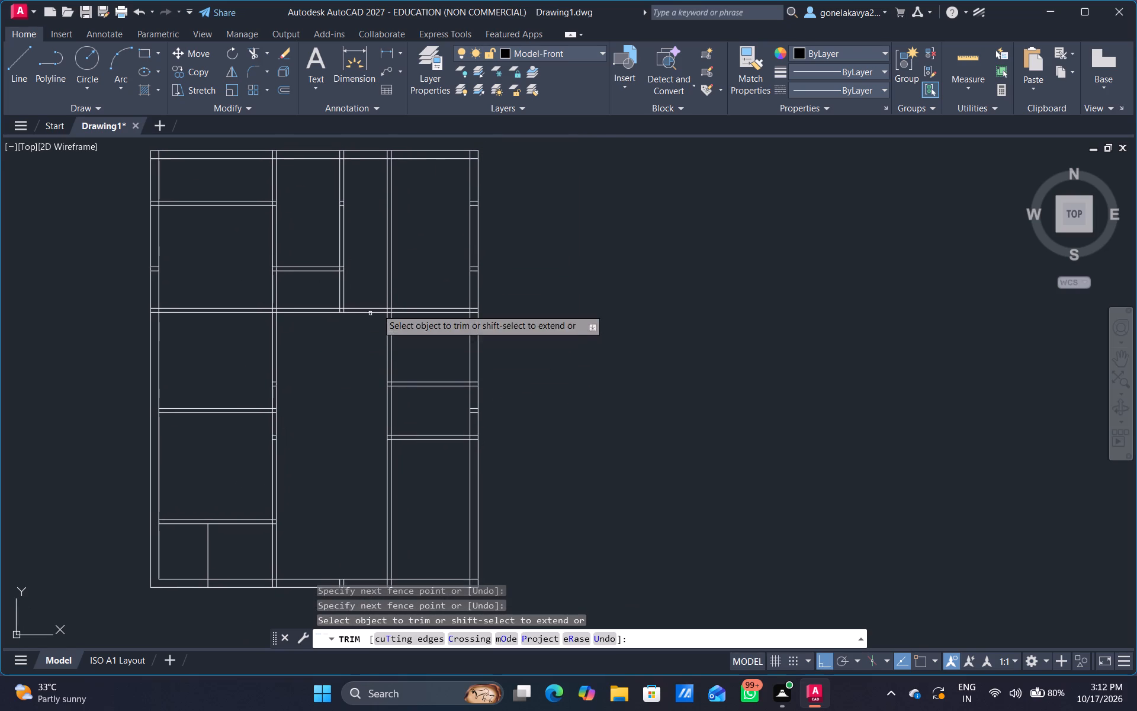
pyautogui.moveTo(376, 274); pyautogui.dragTo(397, 275)
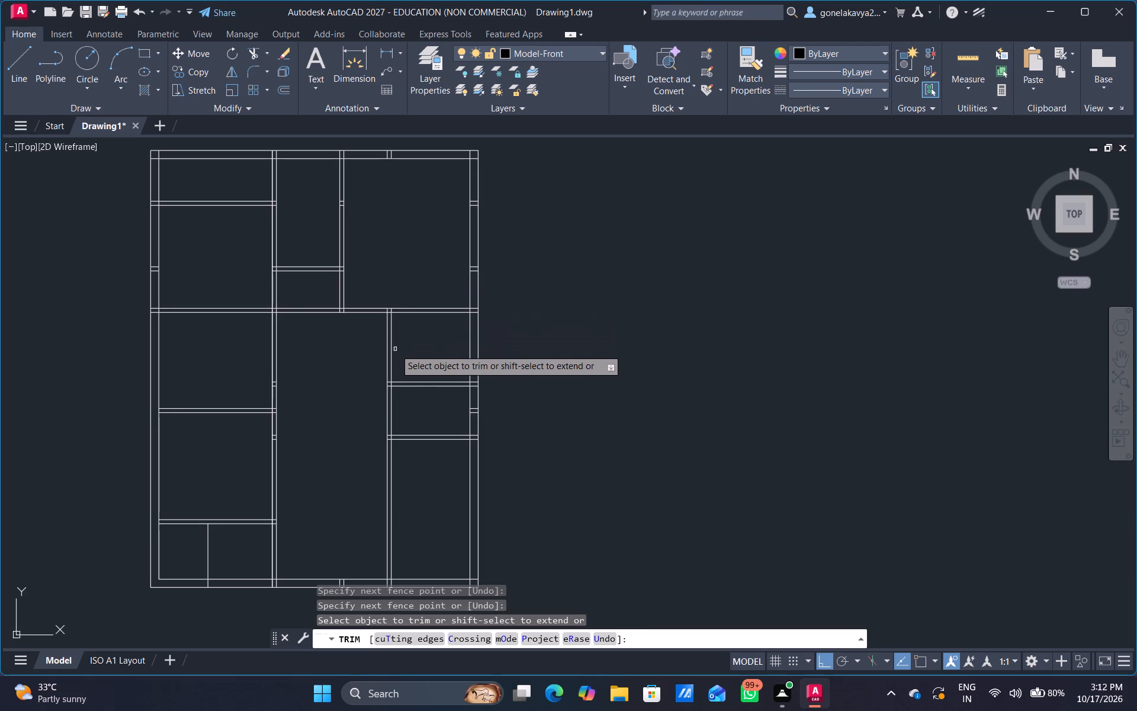
pyautogui.moveTo(422, 358); pyautogui.dragTo(349, 360)
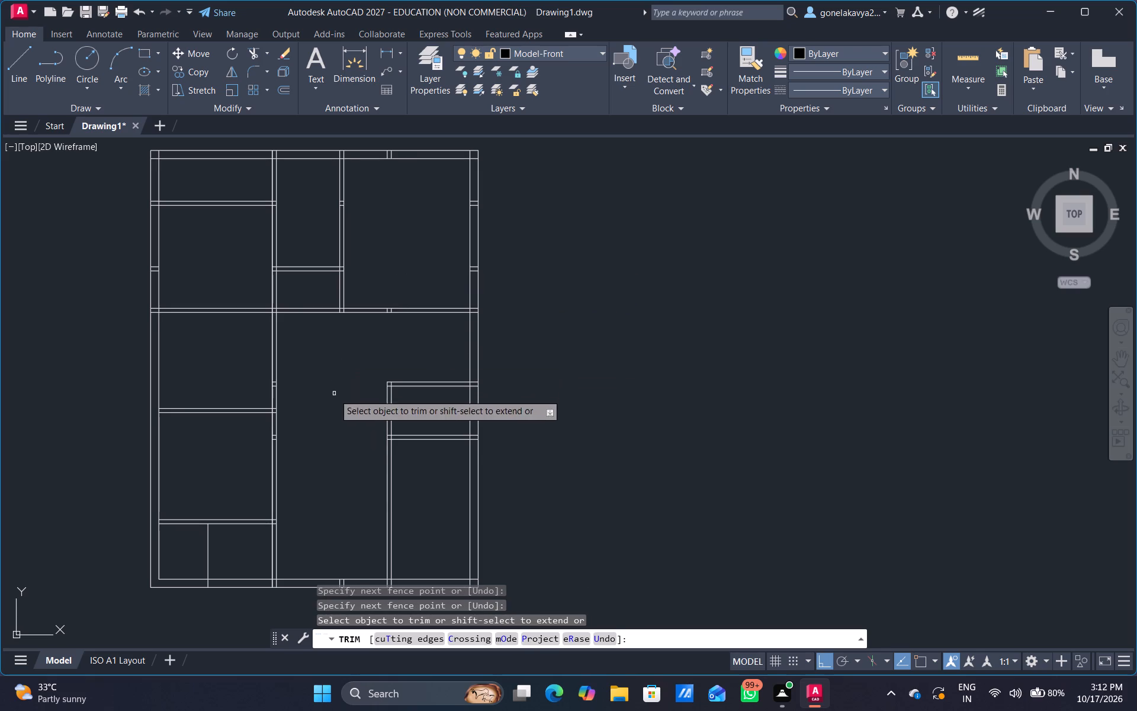
pyautogui.moveTo(412, 489); pyautogui.dragTo(354, 497)
pyautogui.moveTo(371, 497); pyautogui.dragTo(359, 427, button='middle')
pyautogui.scroll(-1, 359, 427)
pyautogui.scroll(1, 355, 435)
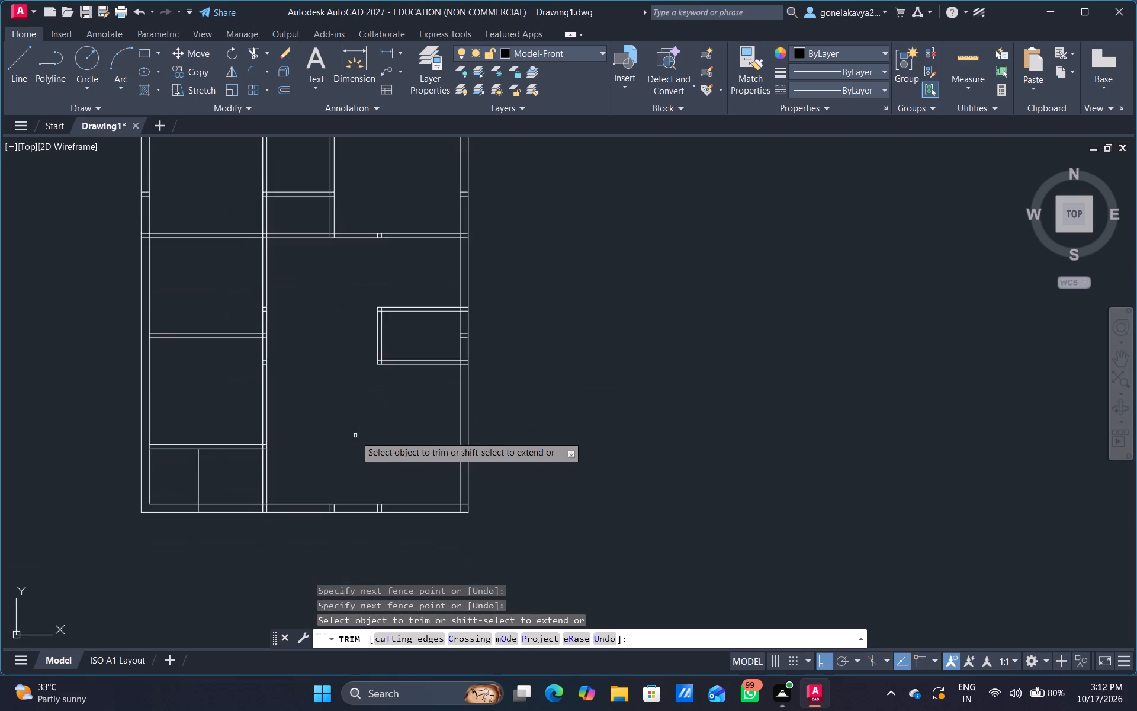
pyautogui.scroll(1, 355, 435)
pyautogui.press('Escape')
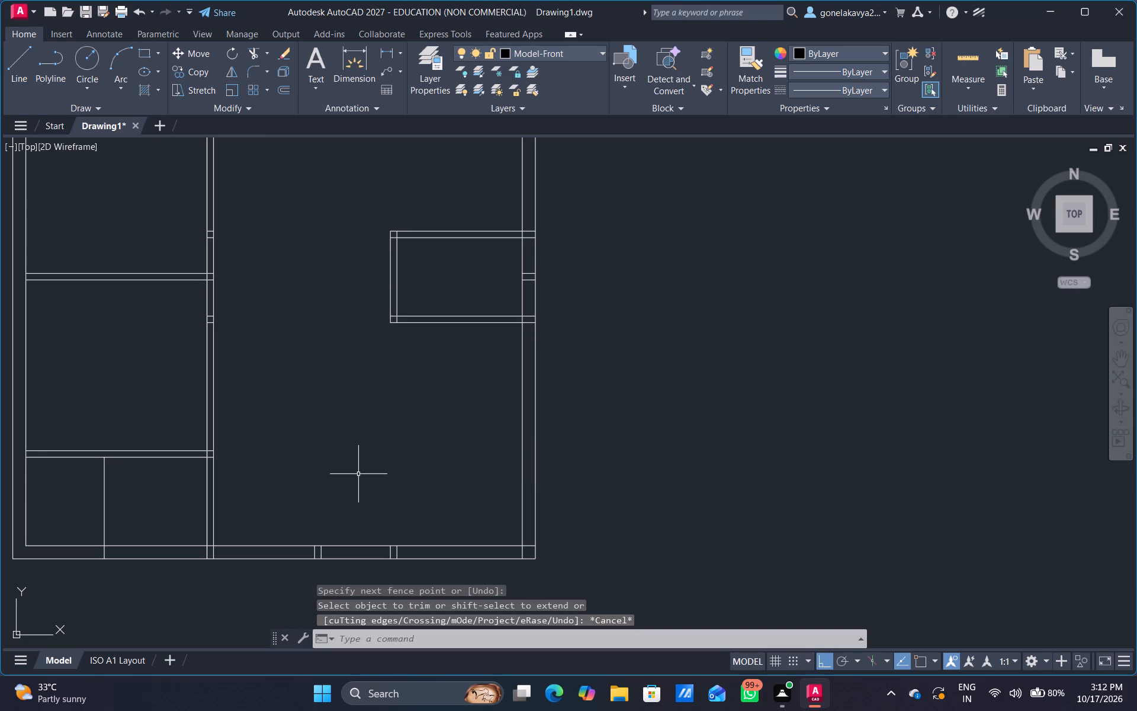
# Offset the inner line of the bottom outer wall 12.8' upward again, across the full plan interior.
pyautogui.press('o')
pyautogui.press('Return')
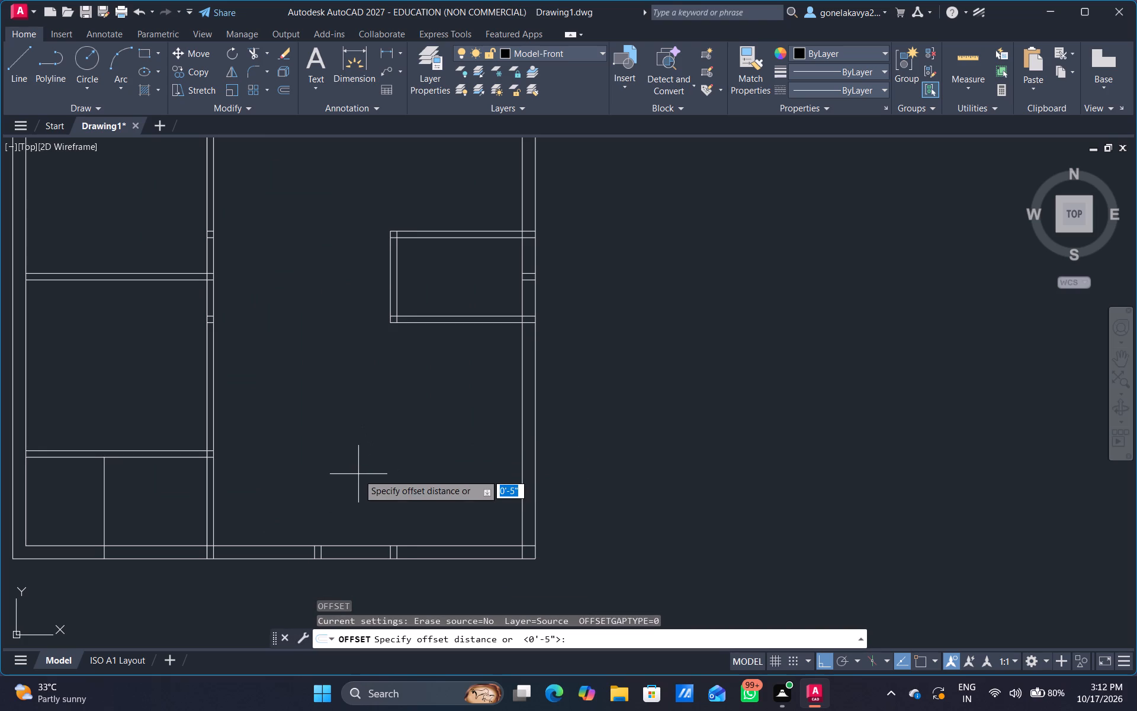
pyautogui.write('12.8')
pyautogui.press("'")
pyautogui.press('Return')
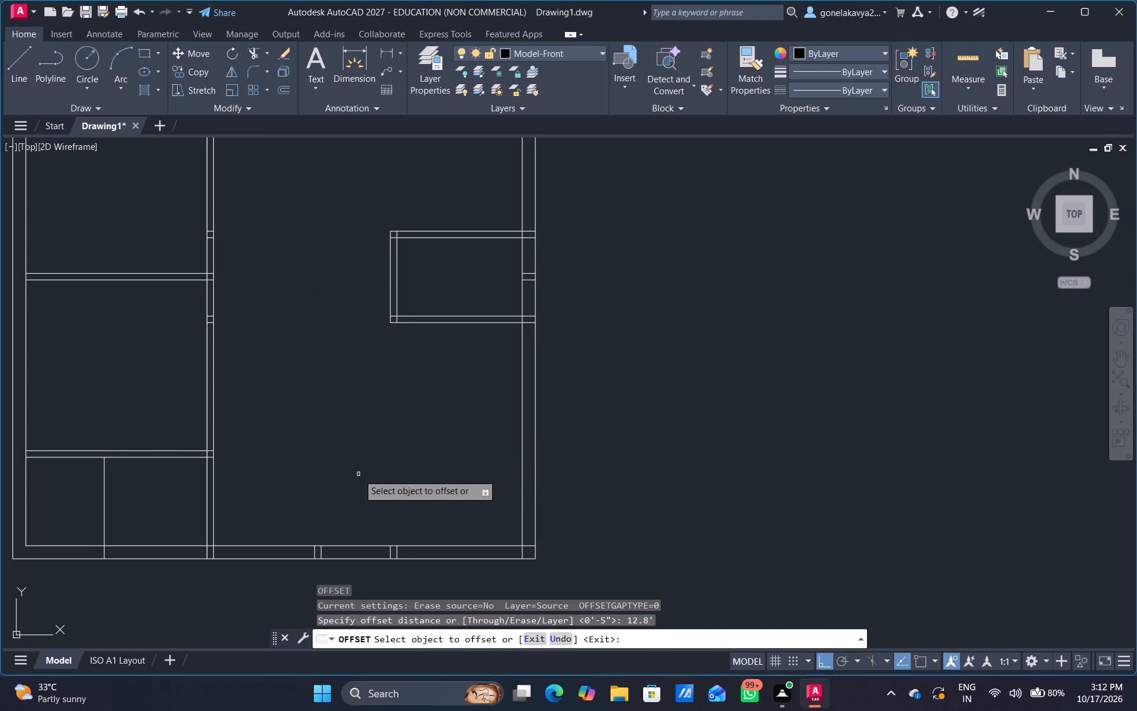
pyautogui.moveTo(370, 546); pyautogui.dragTo(370, 541)
pyautogui.click(372, 481)
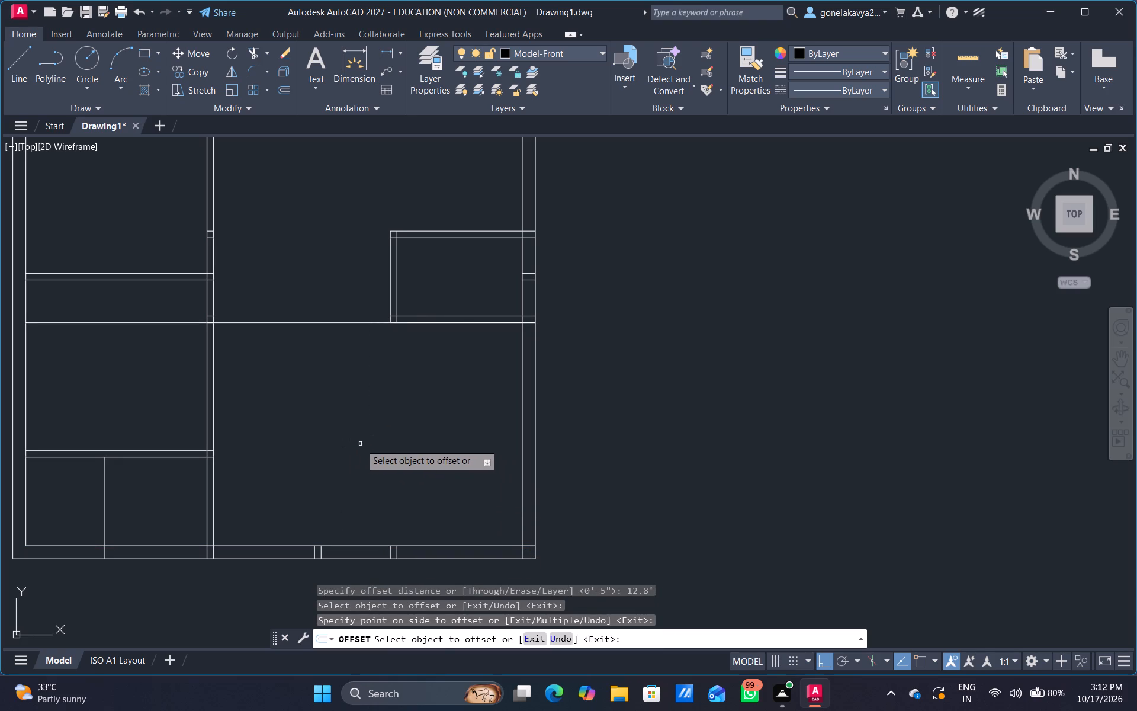
# Offset the right outer wall's inner line 11.2' inward, and offset that new line 4.5" to the left to form a vertical partition.
pyautogui.moveTo(296, 411); pyautogui.dragTo(307, 475, button='middle')
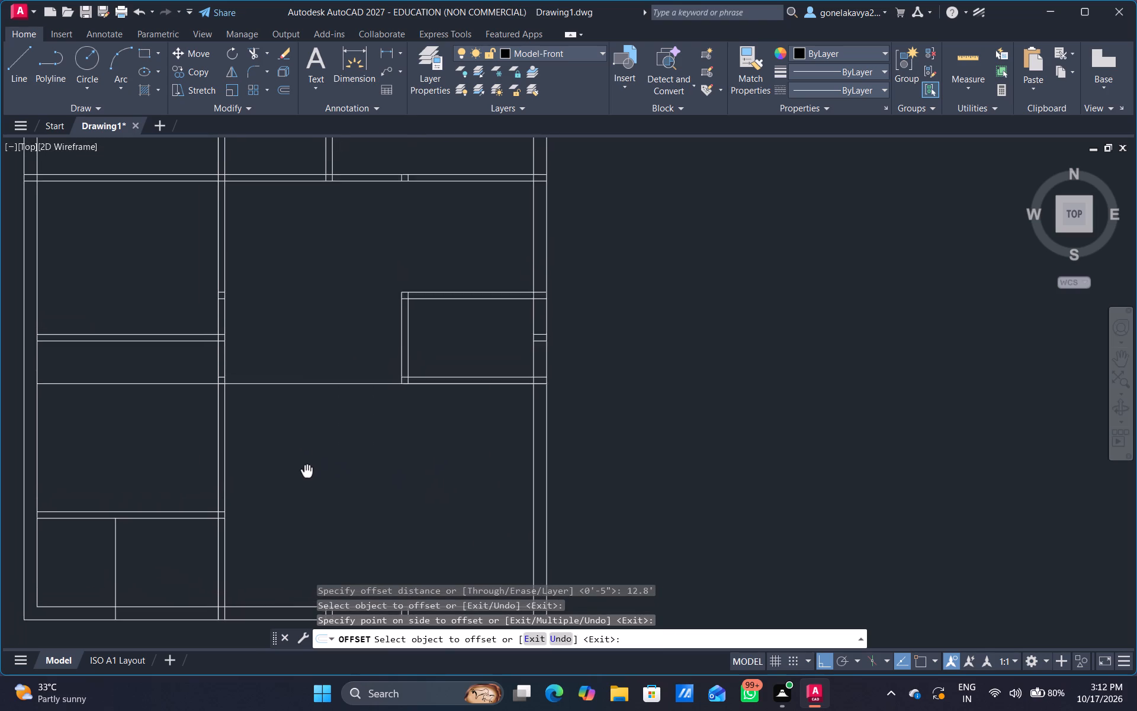
pyautogui.moveTo(307, 475); pyautogui.dragTo(326, 477, button='middle')
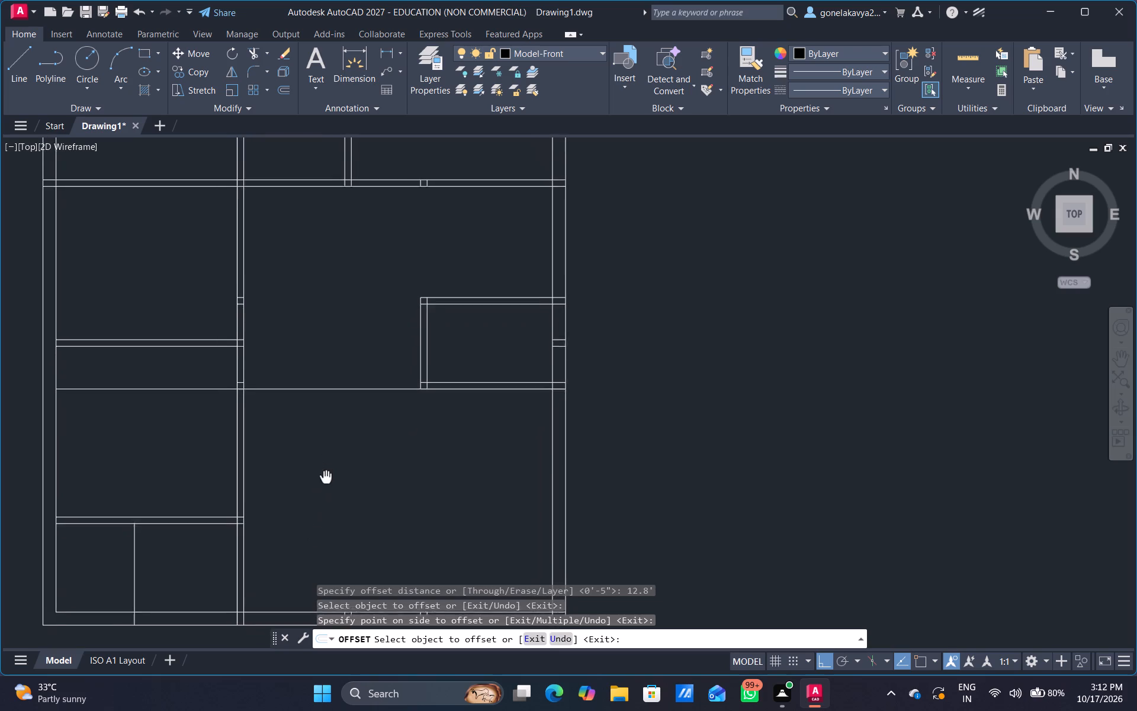
pyautogui.moveTo(326, 477); pyautogui.dragTo(377, 428, button='middle')
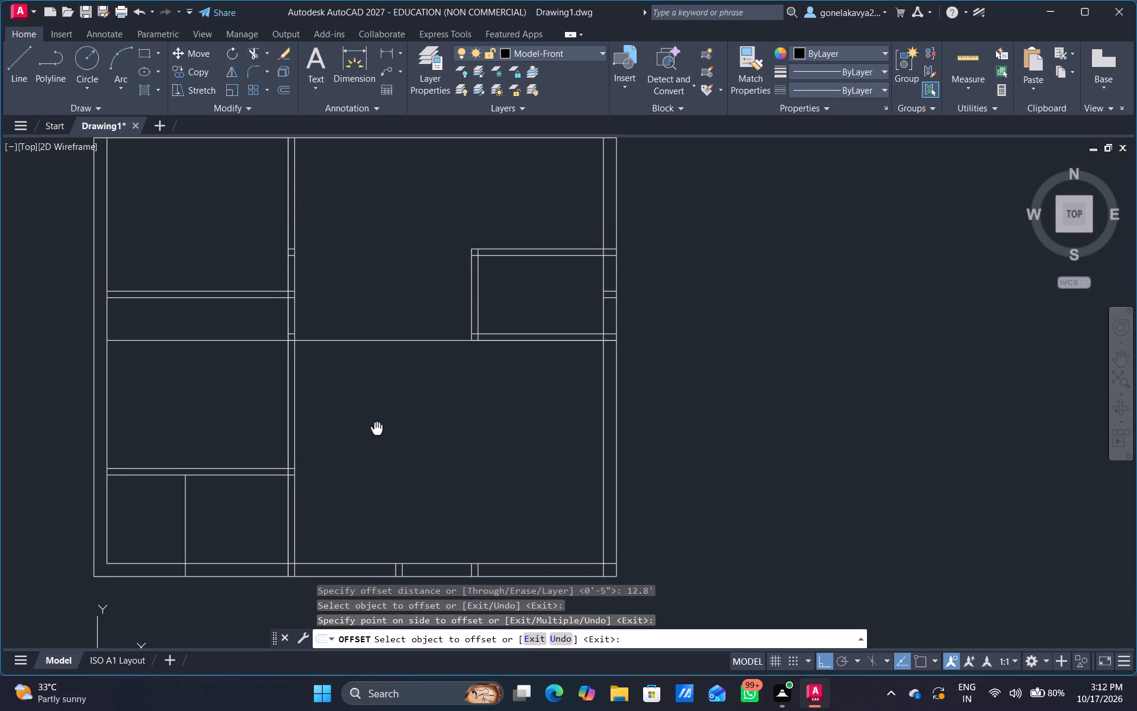
pyautogui.moveTo(377, 428); pyautogui.dragTo(364, 403, button='middle')
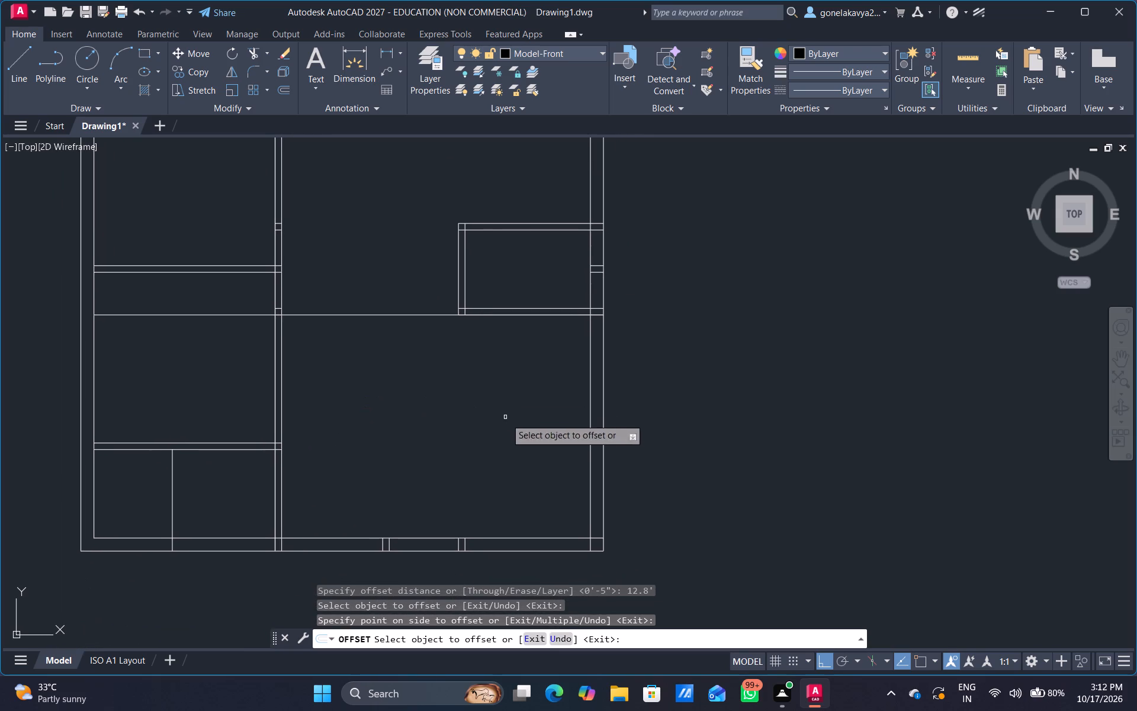
pyautogui.click(589, 431)
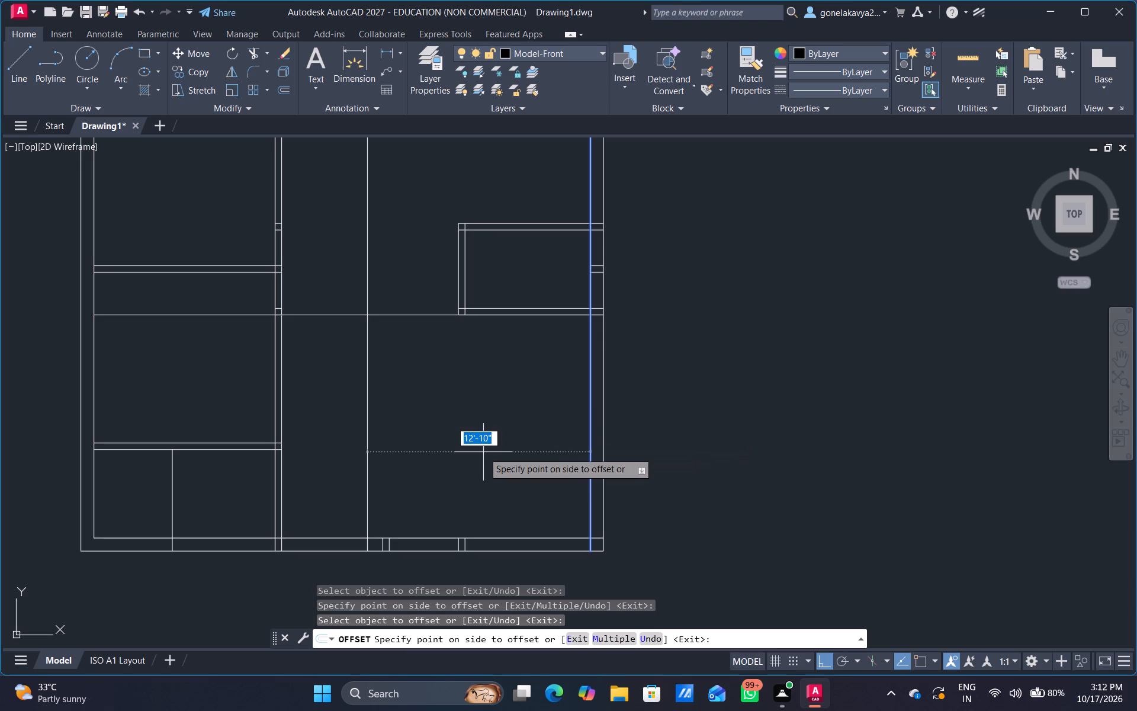
pyautogui.write("11.2'")
pyautogui.press('Return')
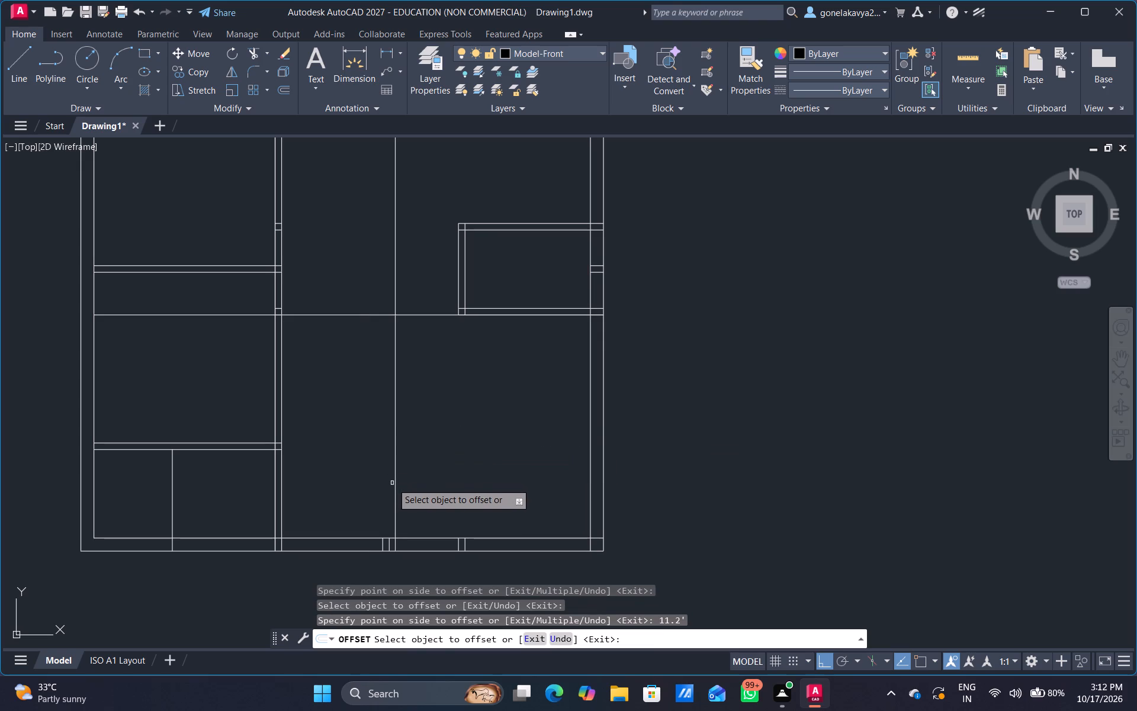
pyautogui.click(395, 484)
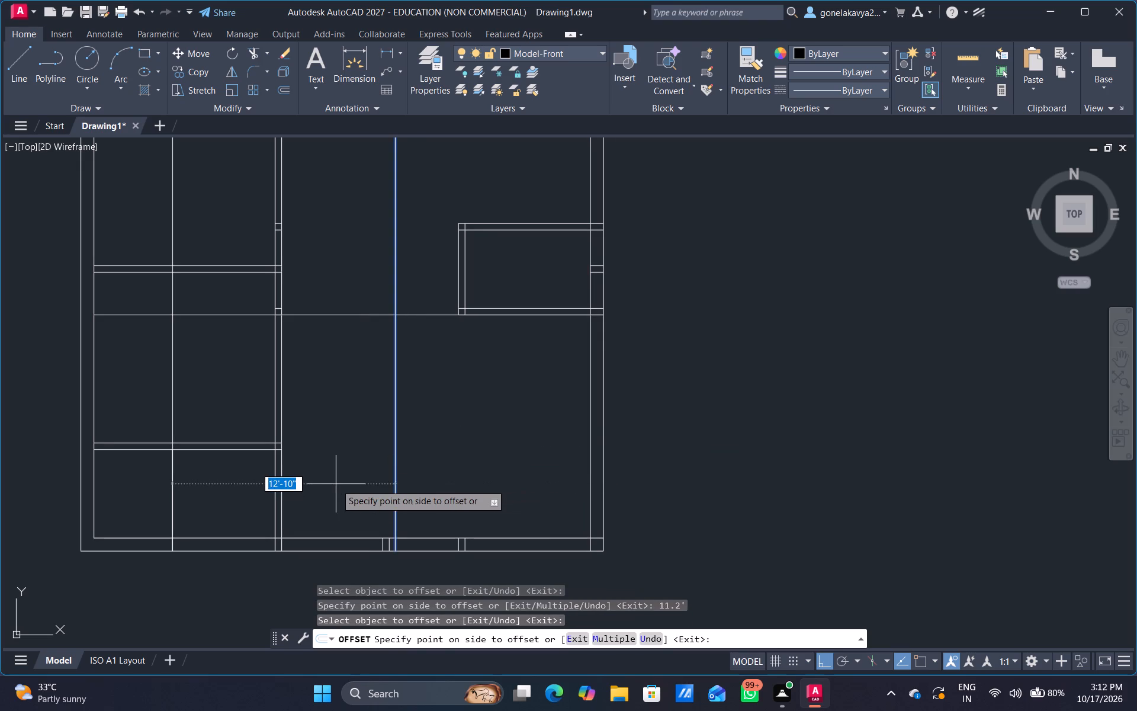
pyautogui.write('4.5"')
pyautogui.press('Return')
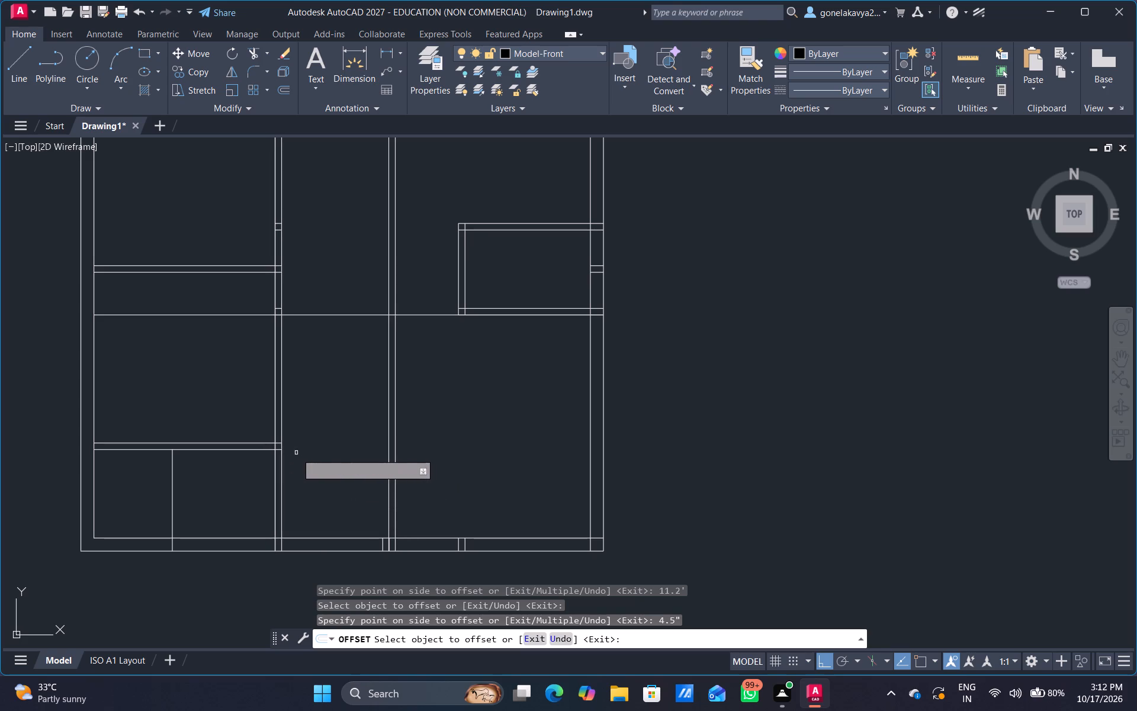
# Offset the full-width horizontal line below the small right-hand room 4.5" upward to complete a partition, and finish offsetting.
pyautogui.moveTo(318, 428); pyautogui.dragTo(335, 494, button='middle')
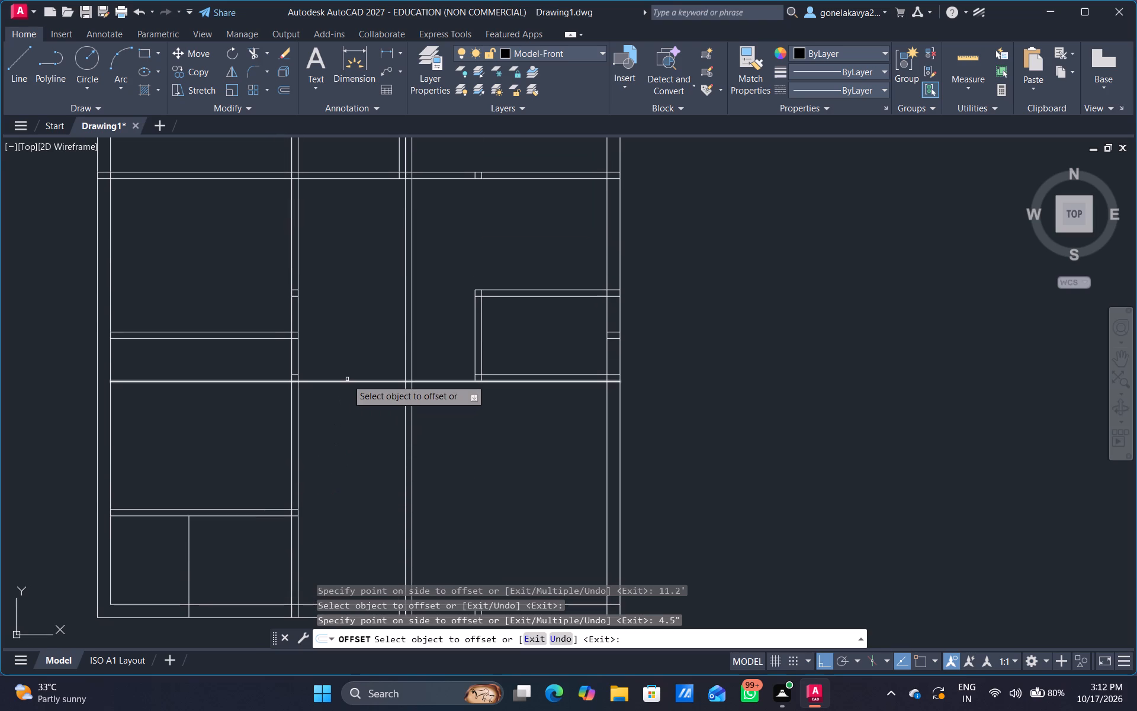
pyautogui.click(348, 379)
pyautogui.click(353, 383)
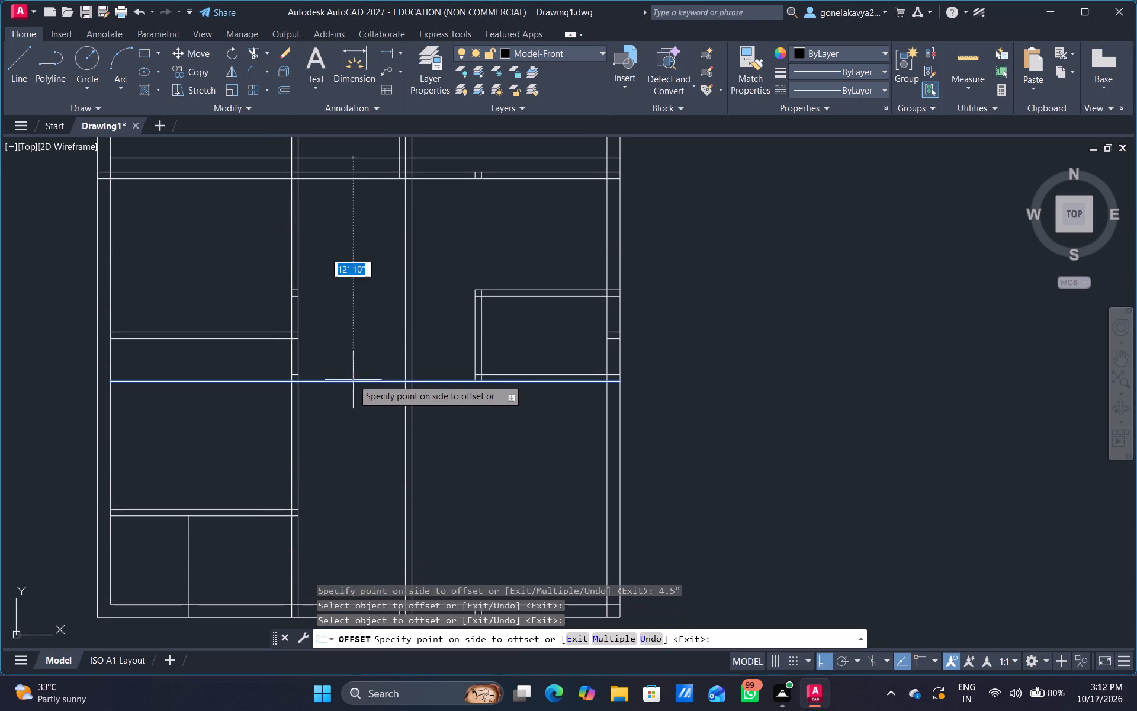
pyautogui.write('4.5"')
pyautogui.press('Return')
pyautogui.press('Escape')
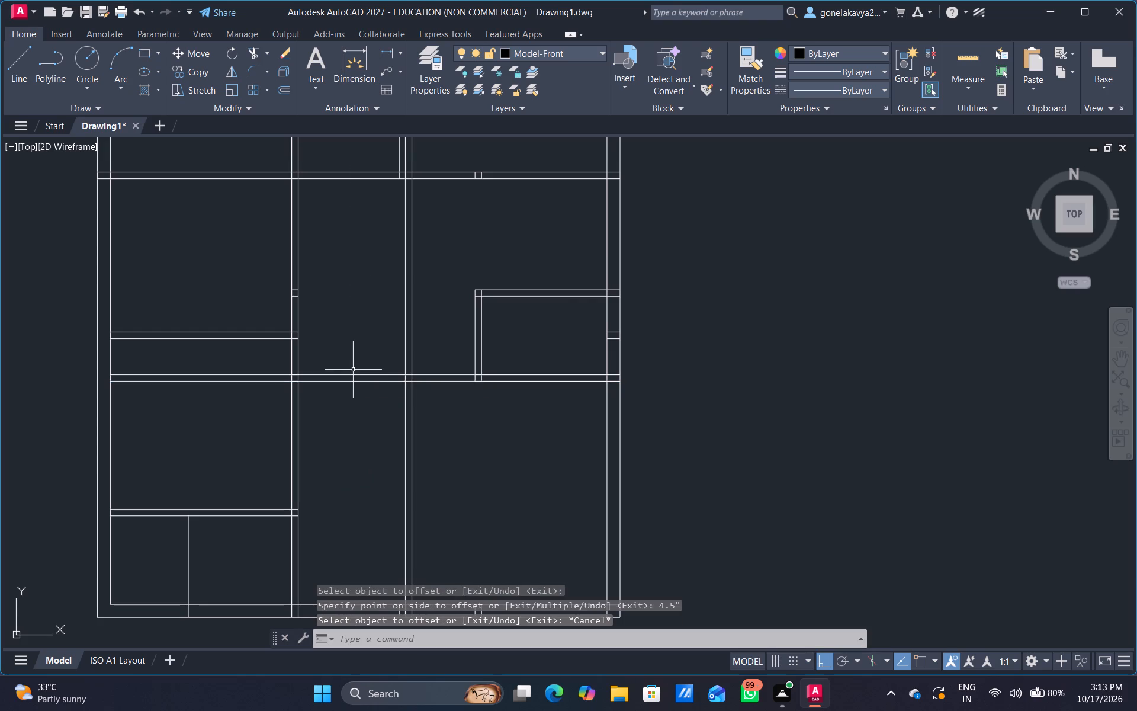
# Trim both lines of the new horizontal partition out of the left bay, up to the left vertical partition.
pyautogui.write('TR')
pyautogui.press('space')
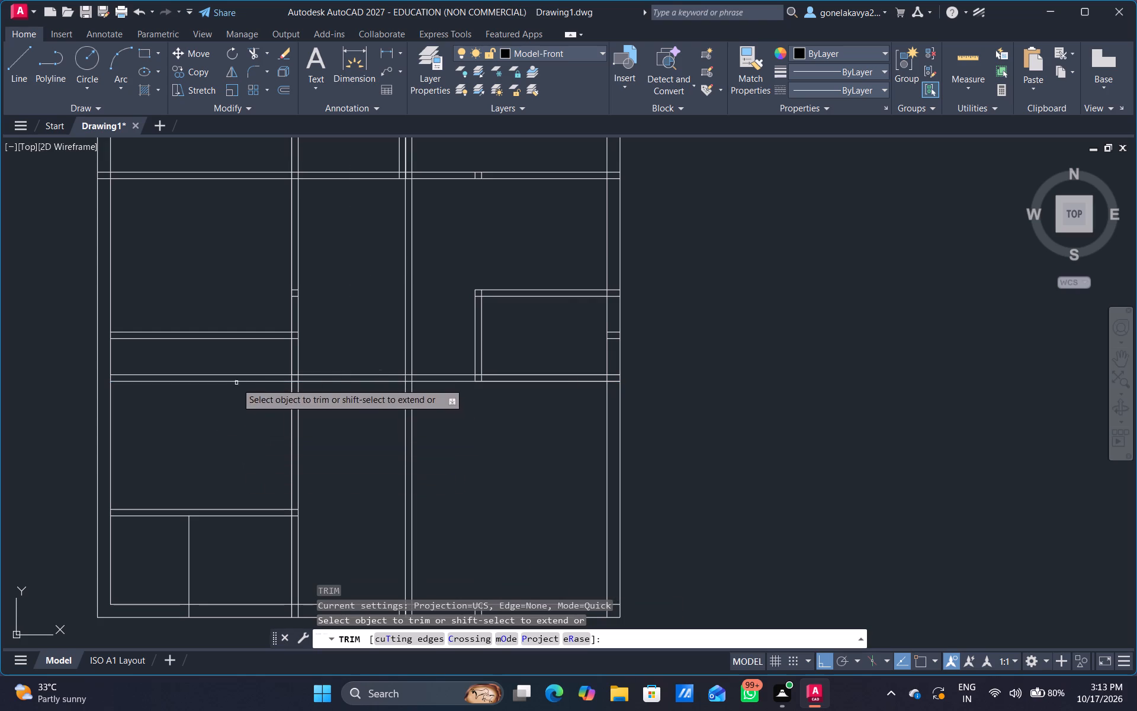
pyautogui.moveTo(247, 364); pyautogui.dragTo(251, 415)
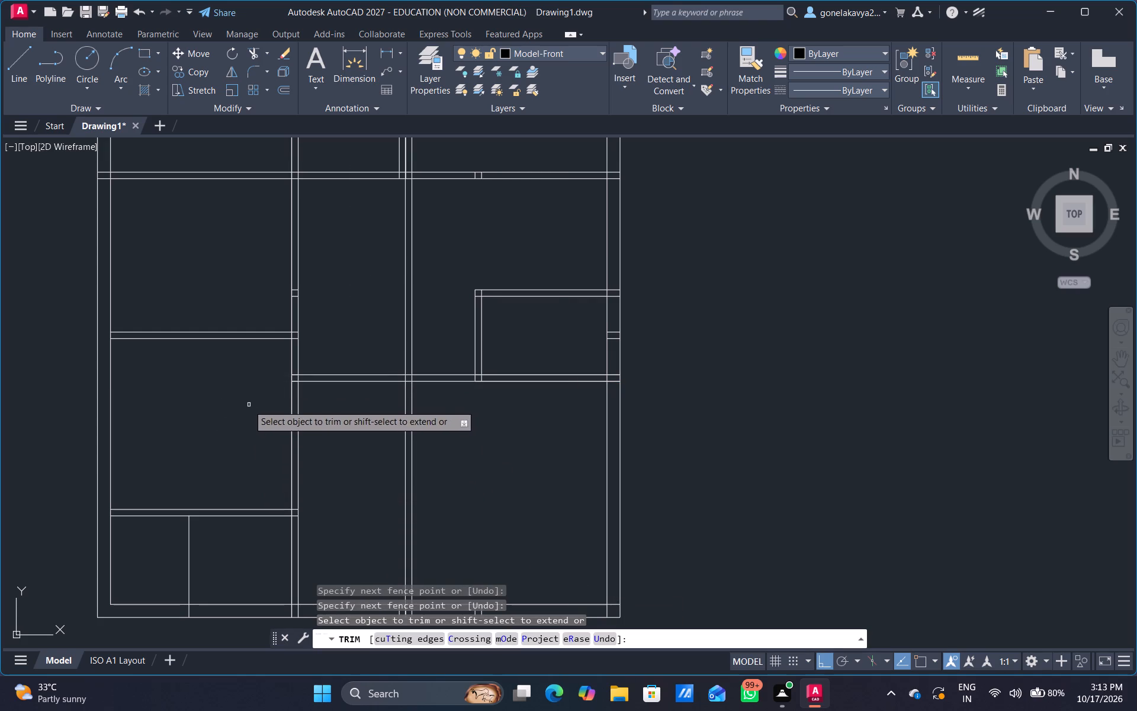
# Trim away the single vertical line in the bottom-left room and the left vertical partition below the lowest horizontal partition, then finish trimming.
pyautogui.moveTo(256, 410); pyautogui.dragTo(343, 333, button='middle')
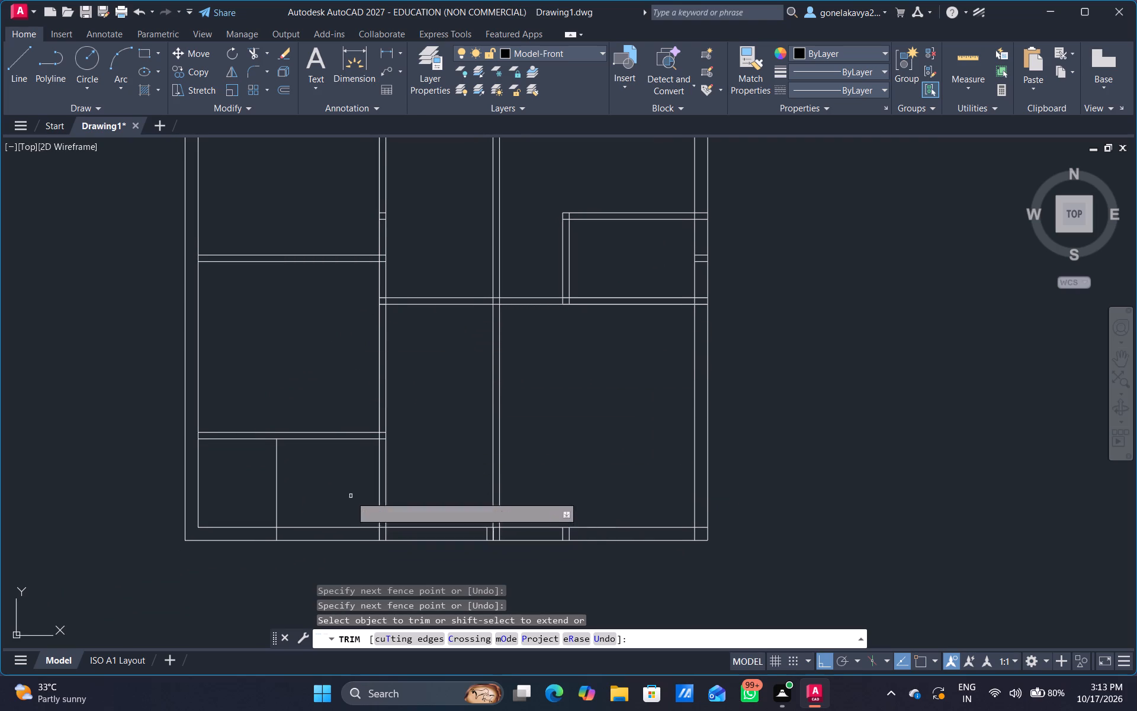
pyautogui.moveTo(351, 495); pyautogui.dragTo(341, 481, button='middle')
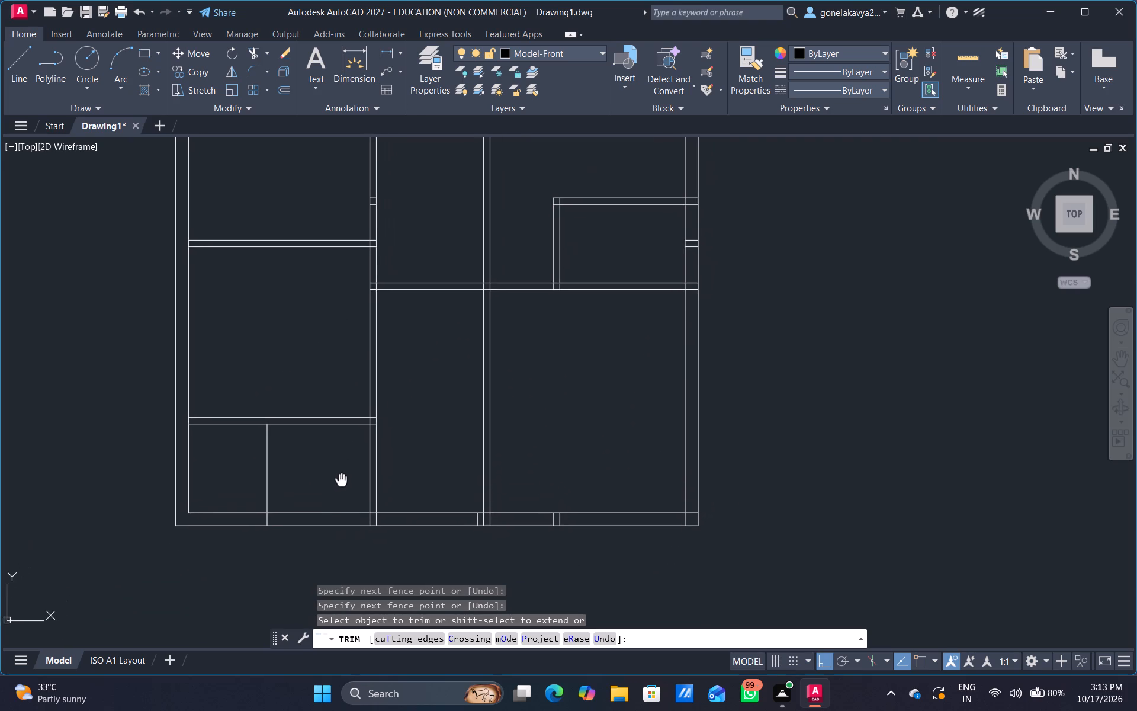
pyautogui.moveTo(341, 481); pyautogui.dragTo(291, 562, button='middle')
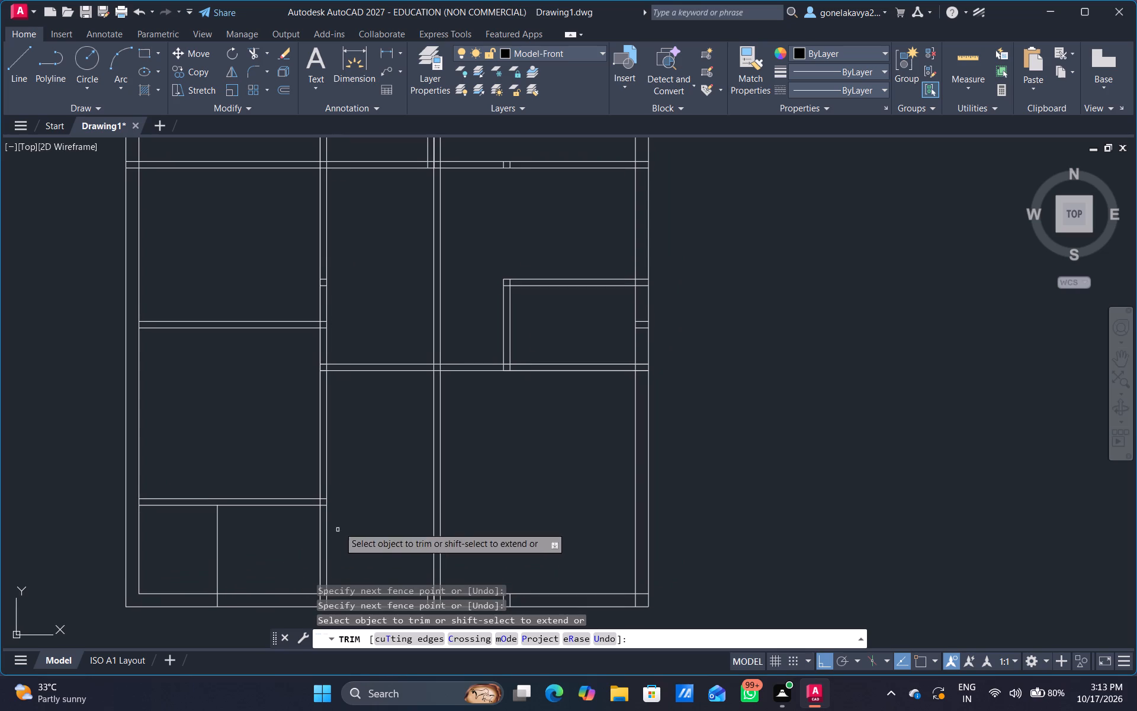
pyautogui.moveTo(390, 287); pyautogui.dragTo(397, 296, button='middle')
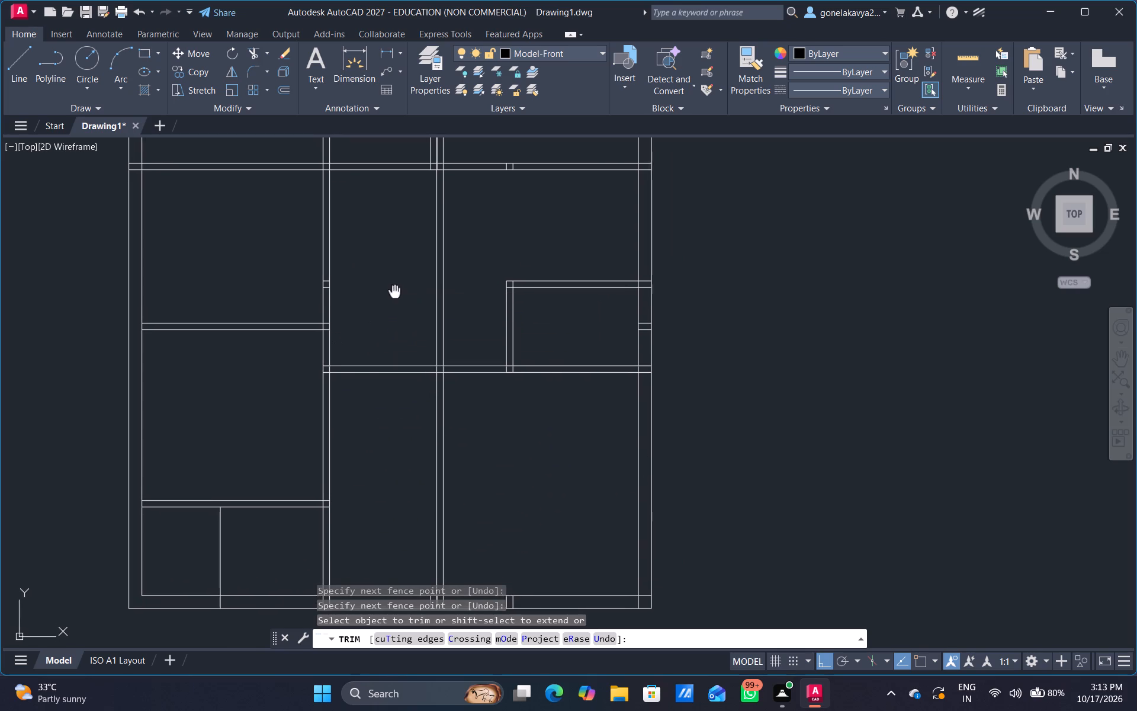
pyautogui.moveTo(397, 296); pyautogui.dragTo(415, 349, button='middle')
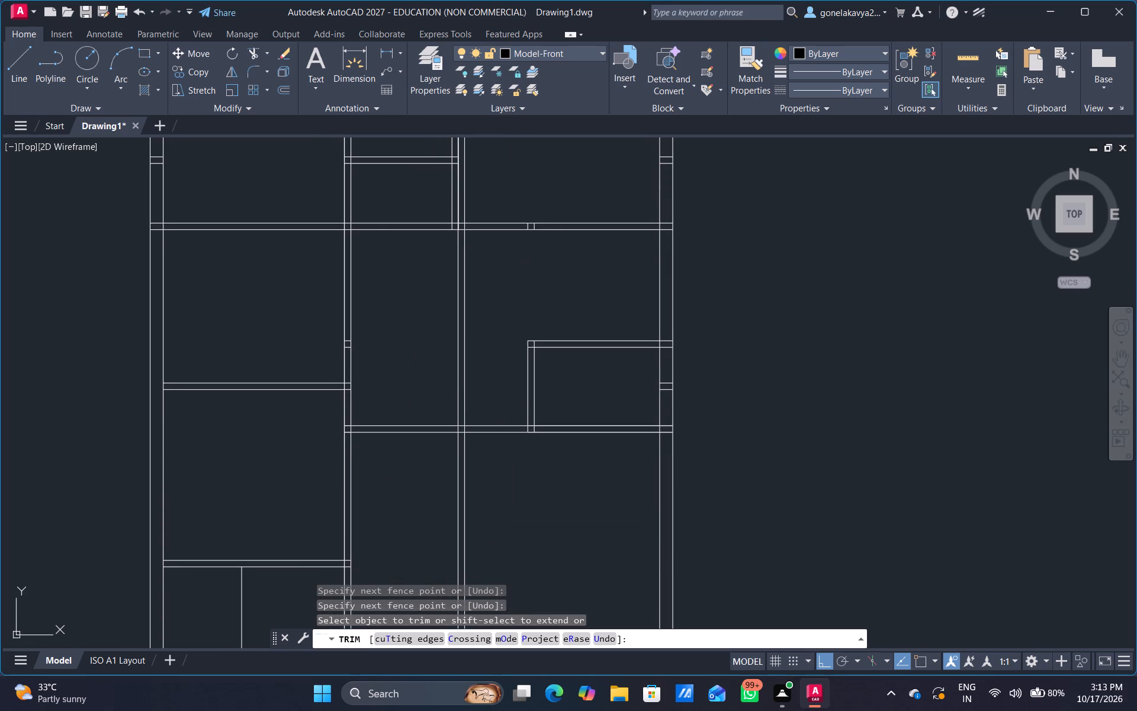
pyautogui.scroll(-1, 422, 368)
pyautogui.moveTo(356, 447); pyautogui.dragTo(378, 337, button='middle')
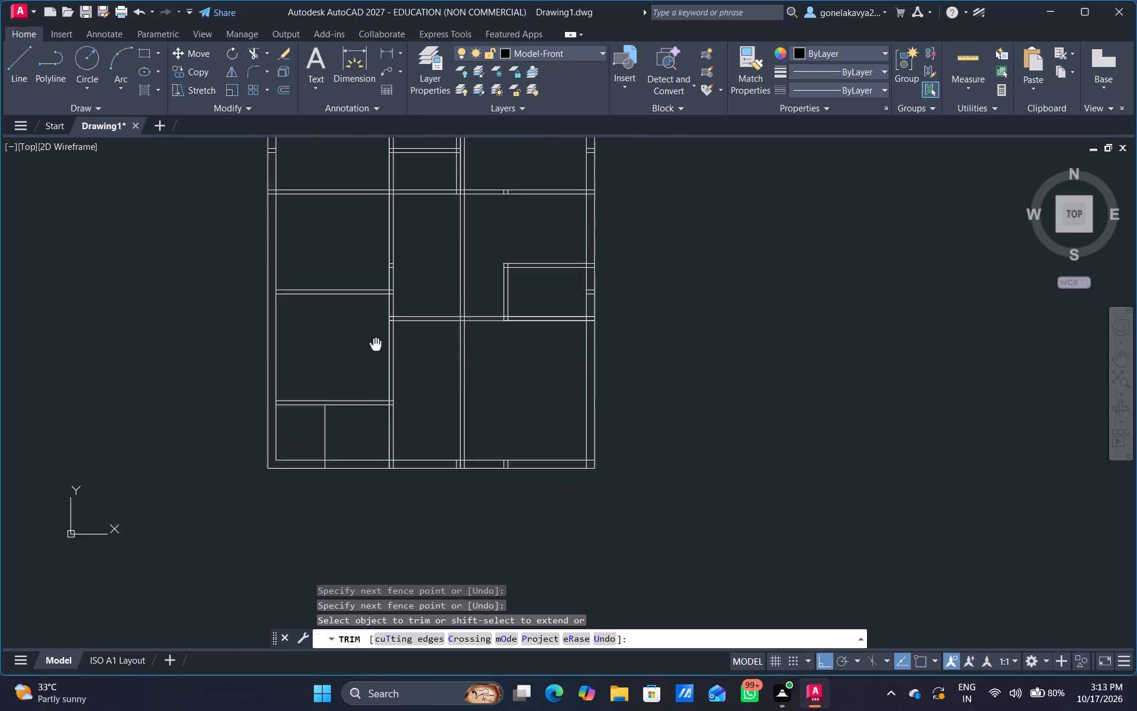
pyautogui.moveTo(378, 337); pyautogui.dragTo(378, 331, button='middle')
pyautogui.scroll(3, 325, 418)
pyautogui.moveTo(316, 414); pyautogui.dragTo(390, 389)
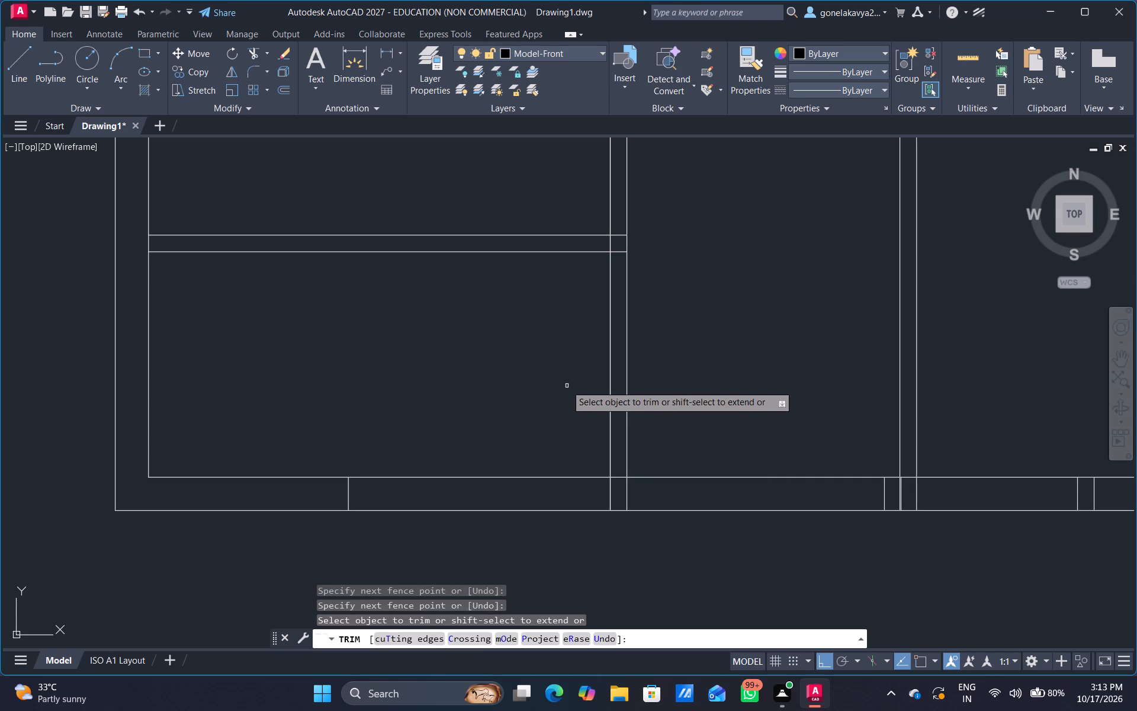
pyautogui.moveTo(566, 385); pyautogui.dragTo(701, 358)
pyautogui.moveTo(625, 361); pyautogui.dragTo(579, 489, button='middle')
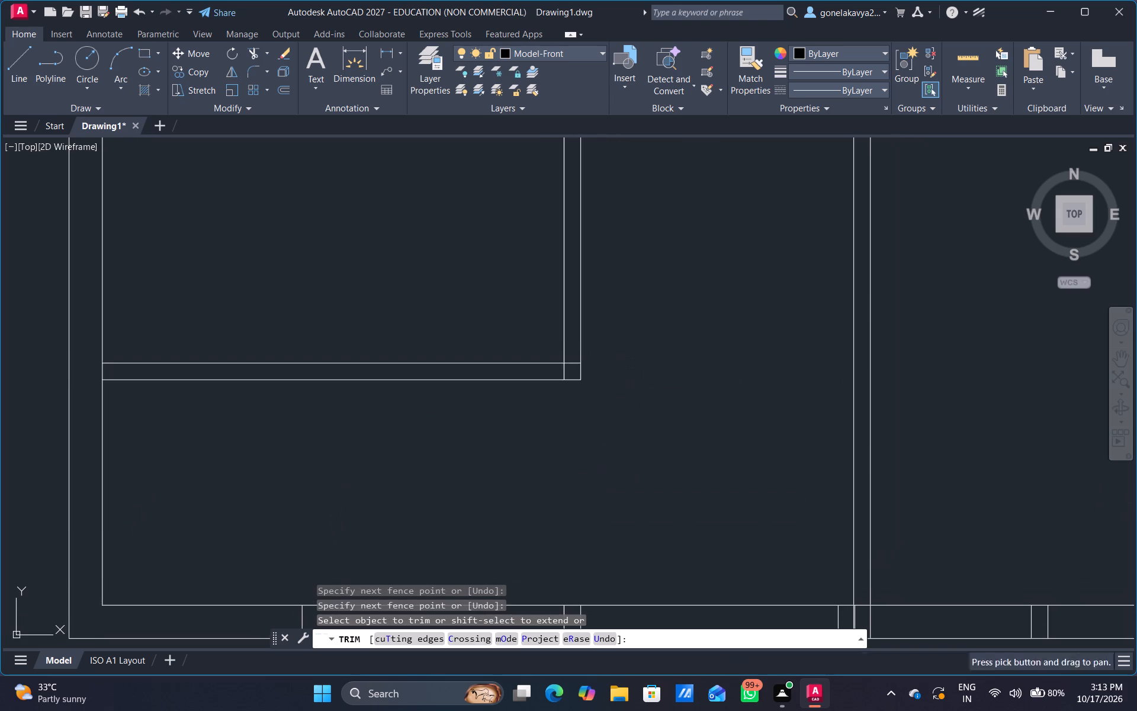
pyautogui.scroll(-1, 548, 309)
pyautogui.moveTo(531, 309); pyautogui.dragTo(506, 453, button='middle')
pyautogui.scroll(-1, 531, 325)
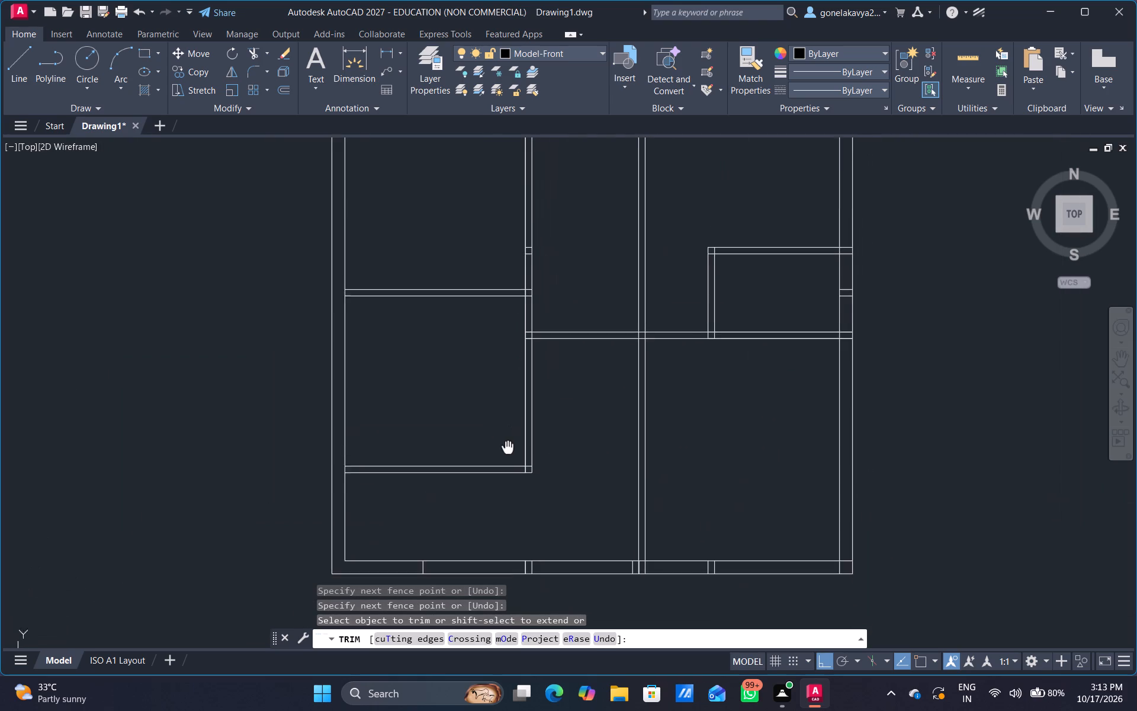
pyautogui.moveTo(506, 453); pyautogui.dragTo(489, 403, button='middle')
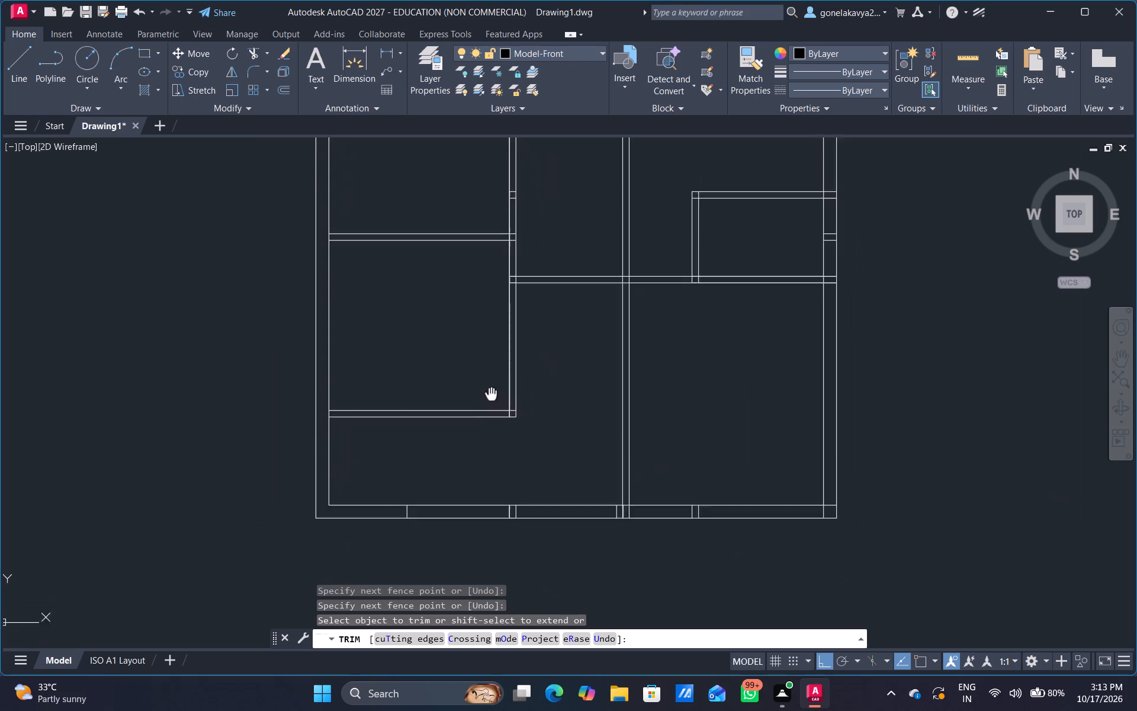
pyautogui.moveTo(489, 403); pyautogui.dragTo(465, 396, button='middle')
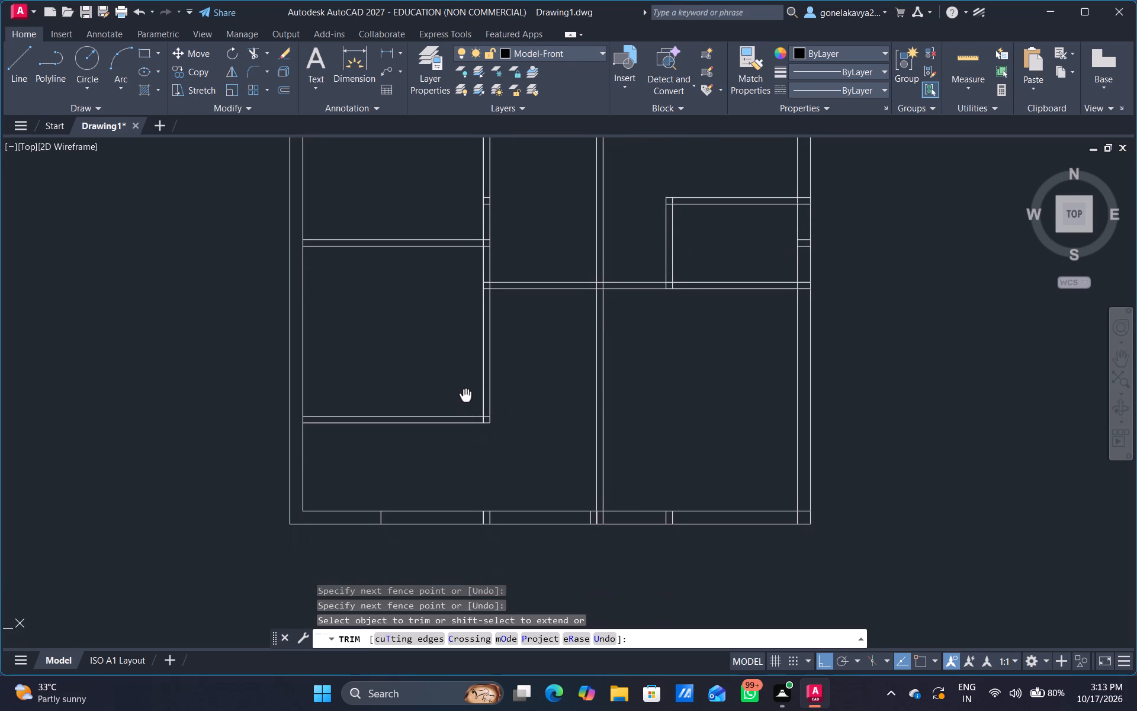
pyautogui.moveTo(465, 396); pyautogui.dragTo(451, 435, button='middle')
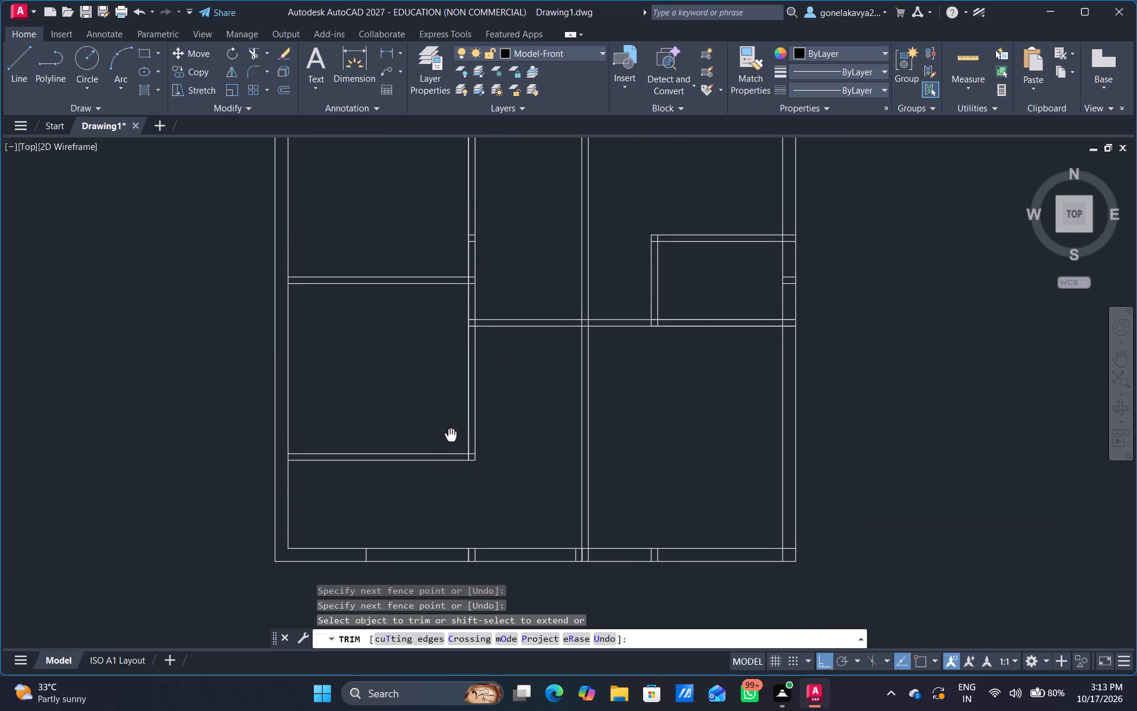
pyautogui.moveTo(451, 435); pyautogui.dragTo(450, 421, button='middle')
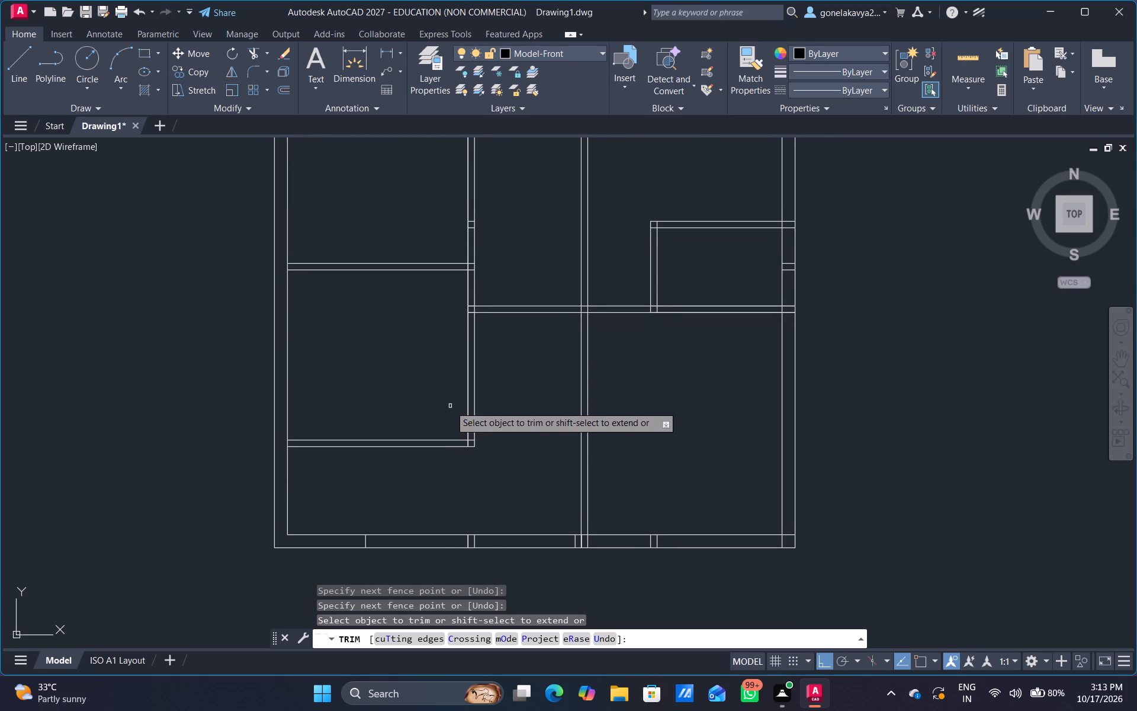
pyautogui.moveTo(458, 491); pyautogui.dragTo(460, 430, button='middle')
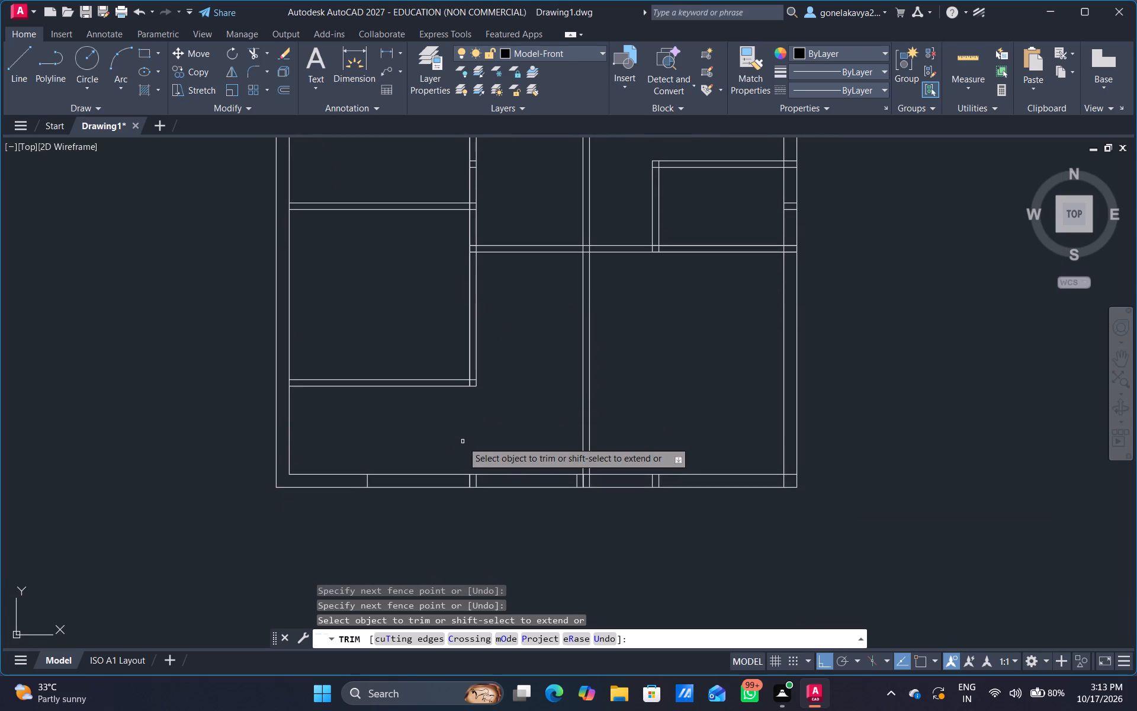
pyautogui.press('Escape')
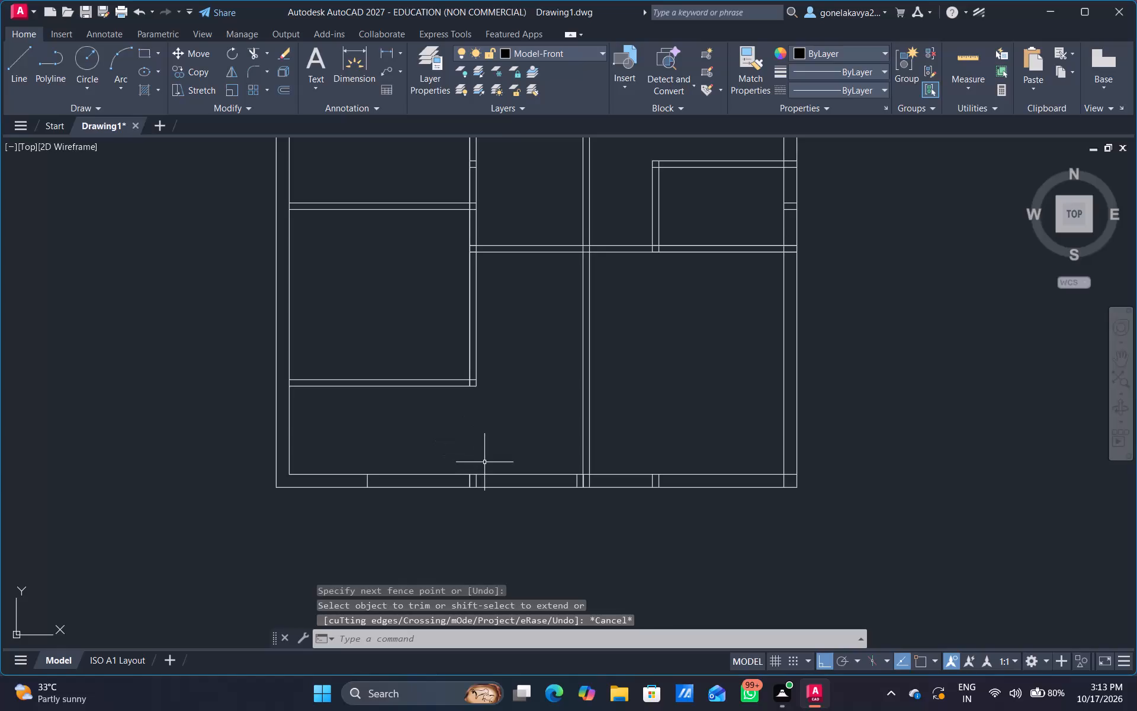
# Offset the left line of the central vertical partition 11.3' to the left, into the left bay.
pyautogui.press('o')
pyautogui.press('Return')
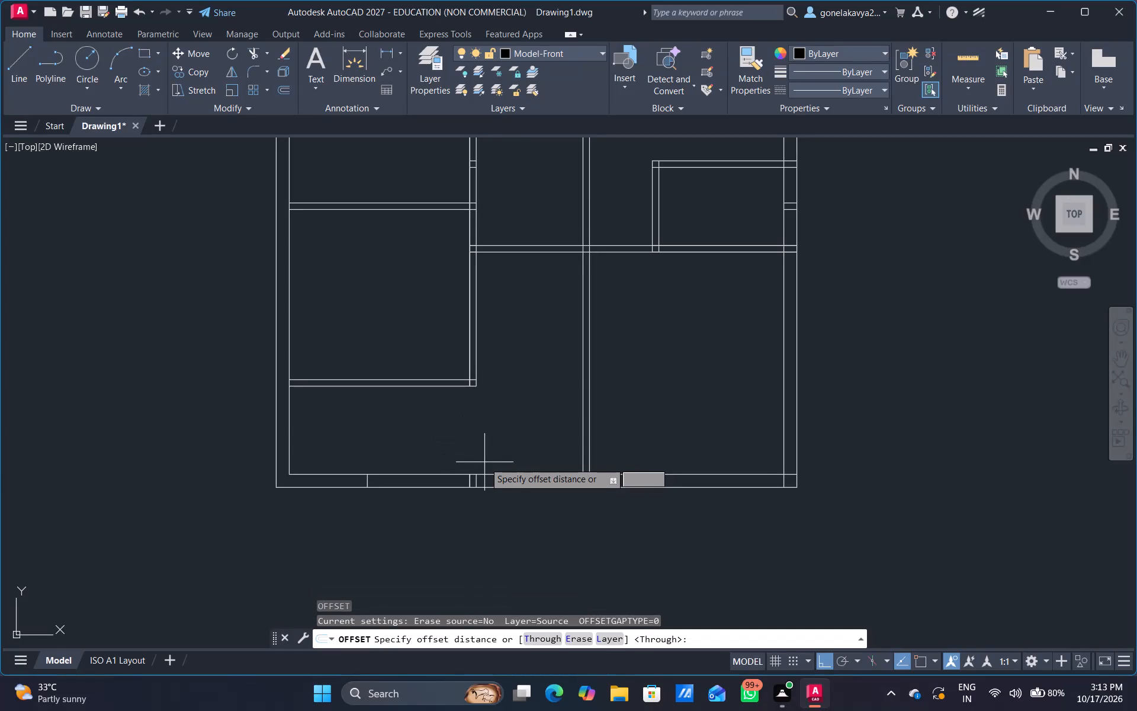
pyautogui.write('11.3')
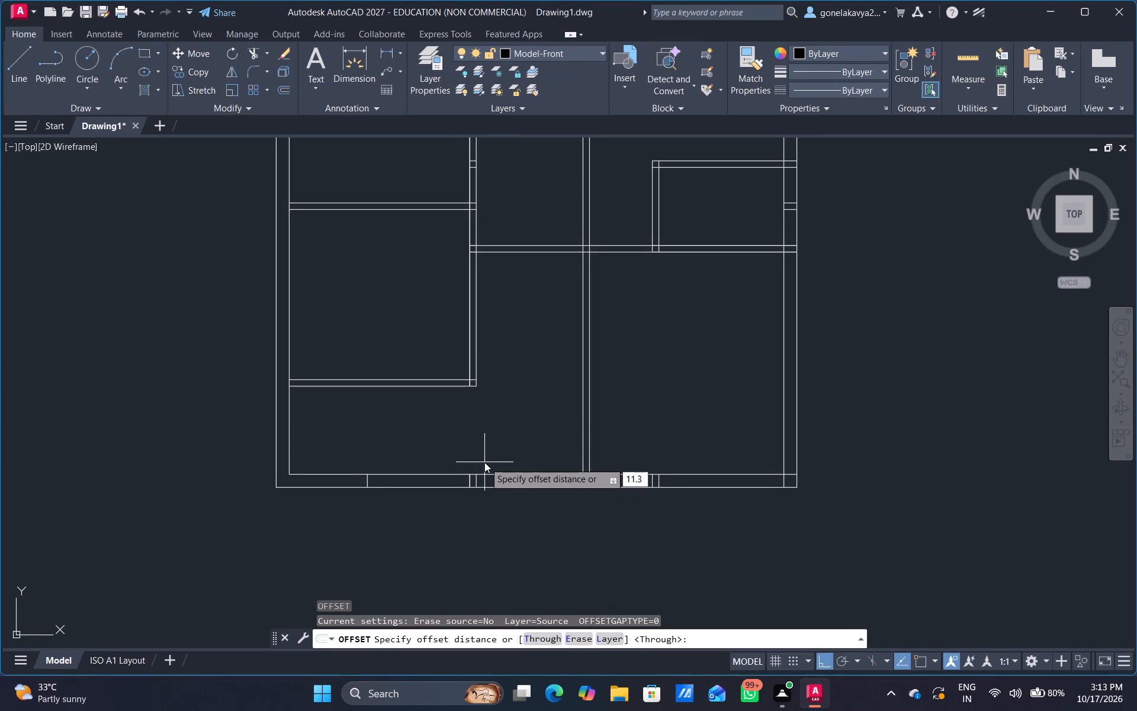
pyautogui.press("'")
pyautogui.press('Return')
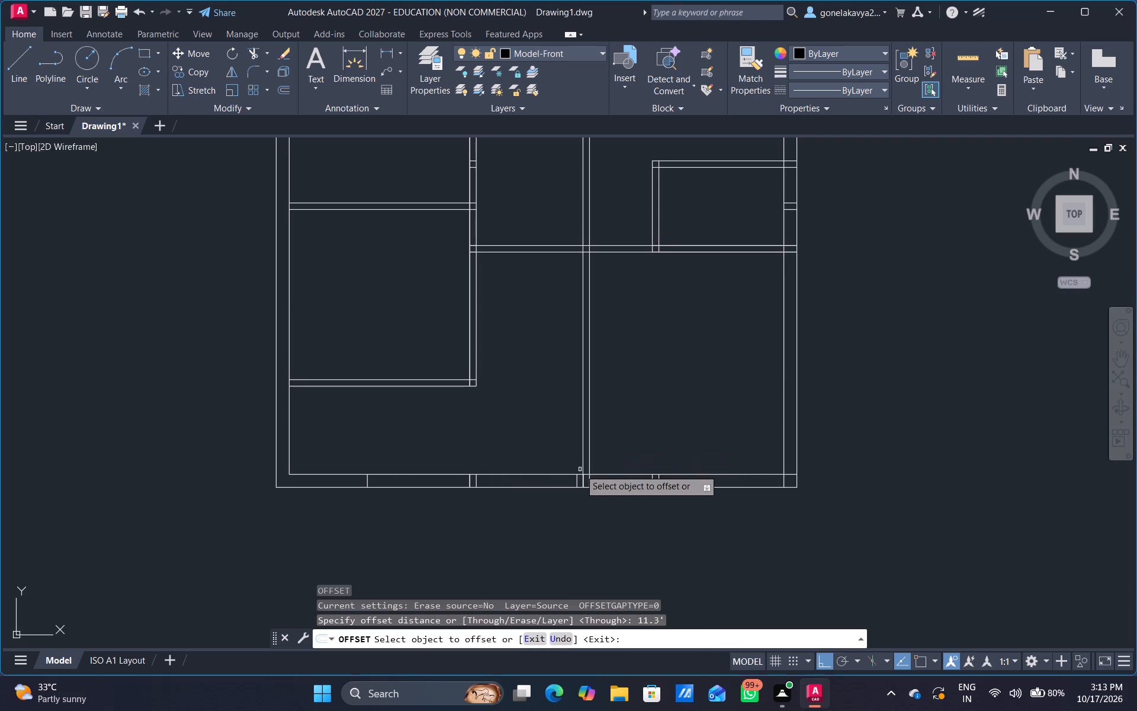
pyautogui.click(583, 469)
pyautogui.moveTo(471, 448); pyautogui.dragTo(451, 450)
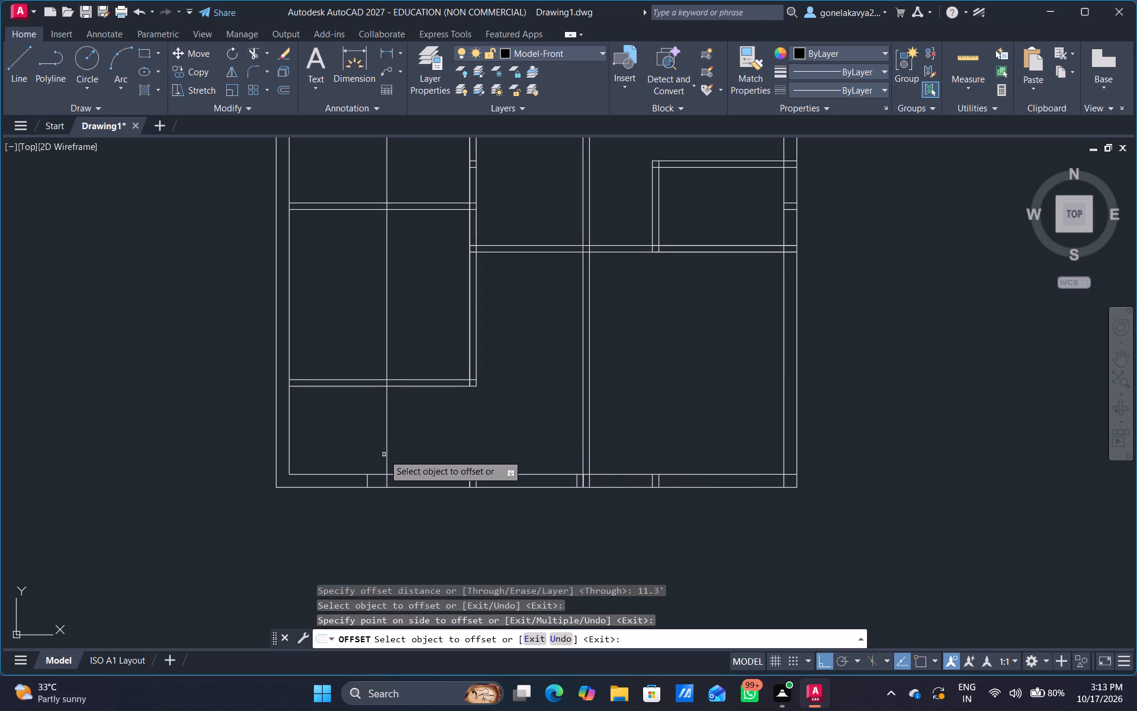
# Offset the new vertical line in the left bay 4.5" to the left to form a partition, and finish offsetting.
pyautogui.scroll(1, 390, 472)
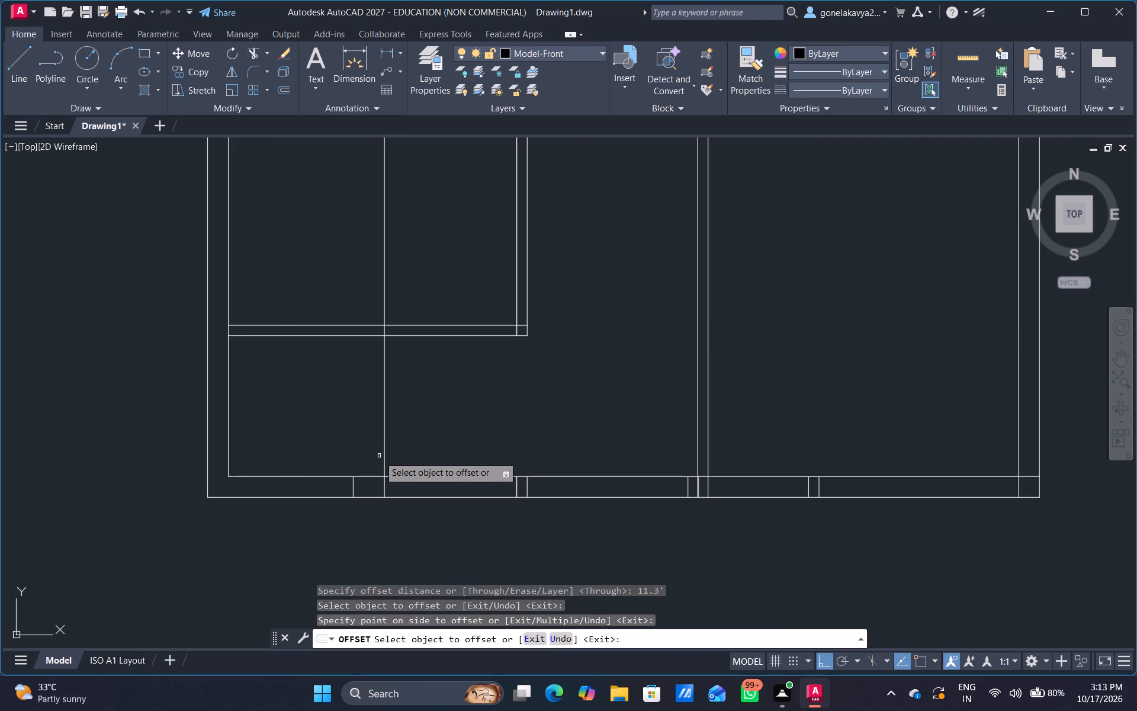
pyautogui.click(384, 450)
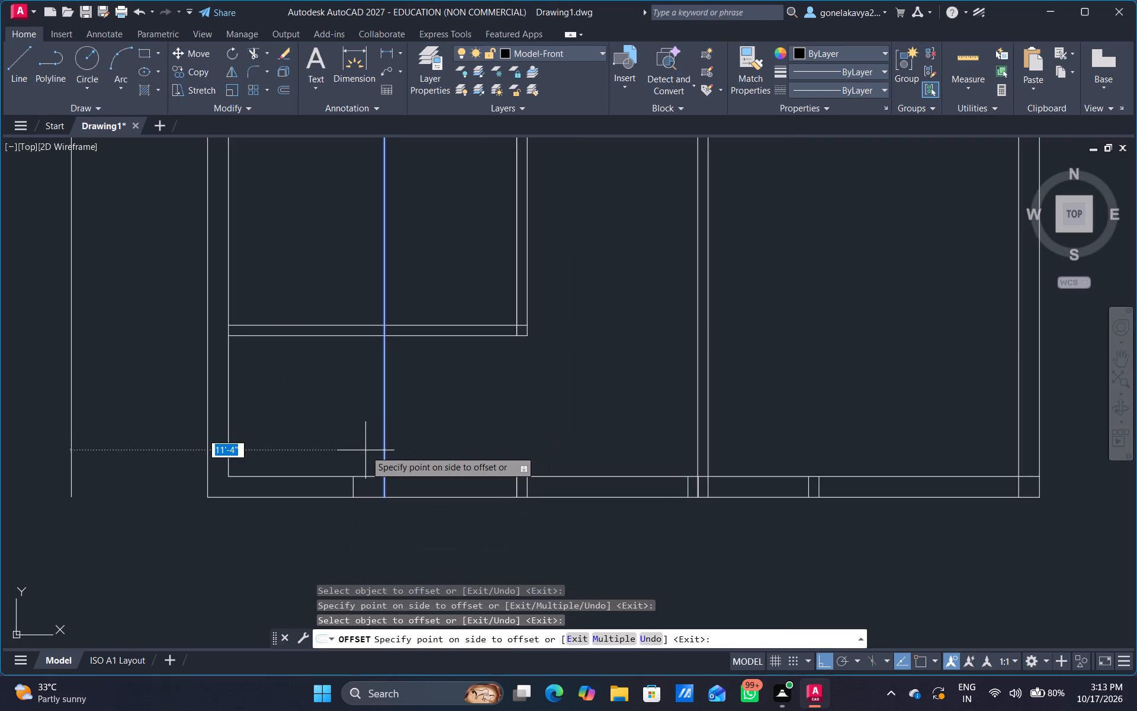
pyautogui.write('4.5"')
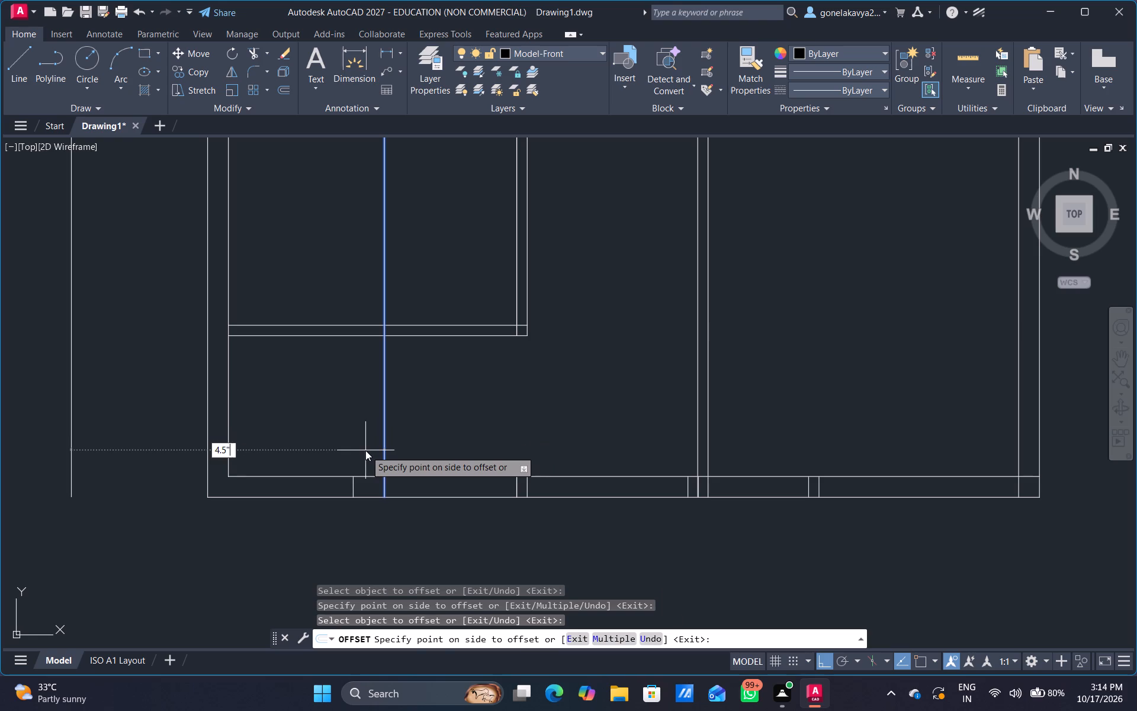
pyautogui.press('Return')
pyautogui.scroll(-1, 354, 433)
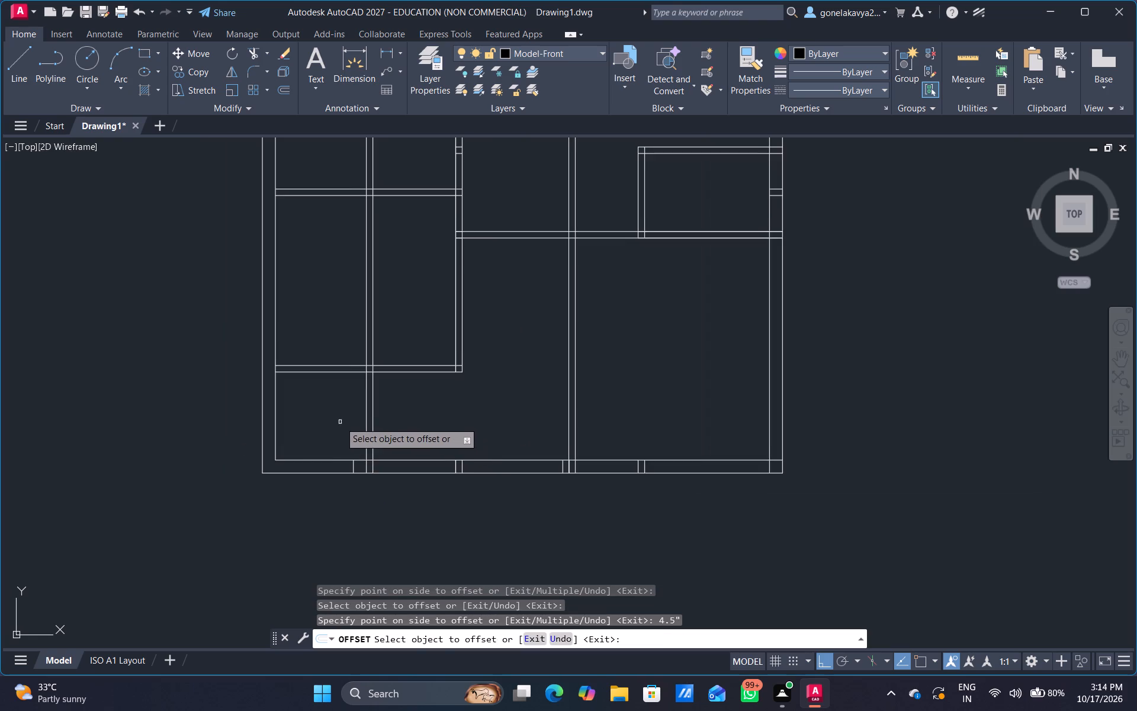
pyautogui.moveTo(341, 422); pyautogui.dragTo(346, 449, button='middle')
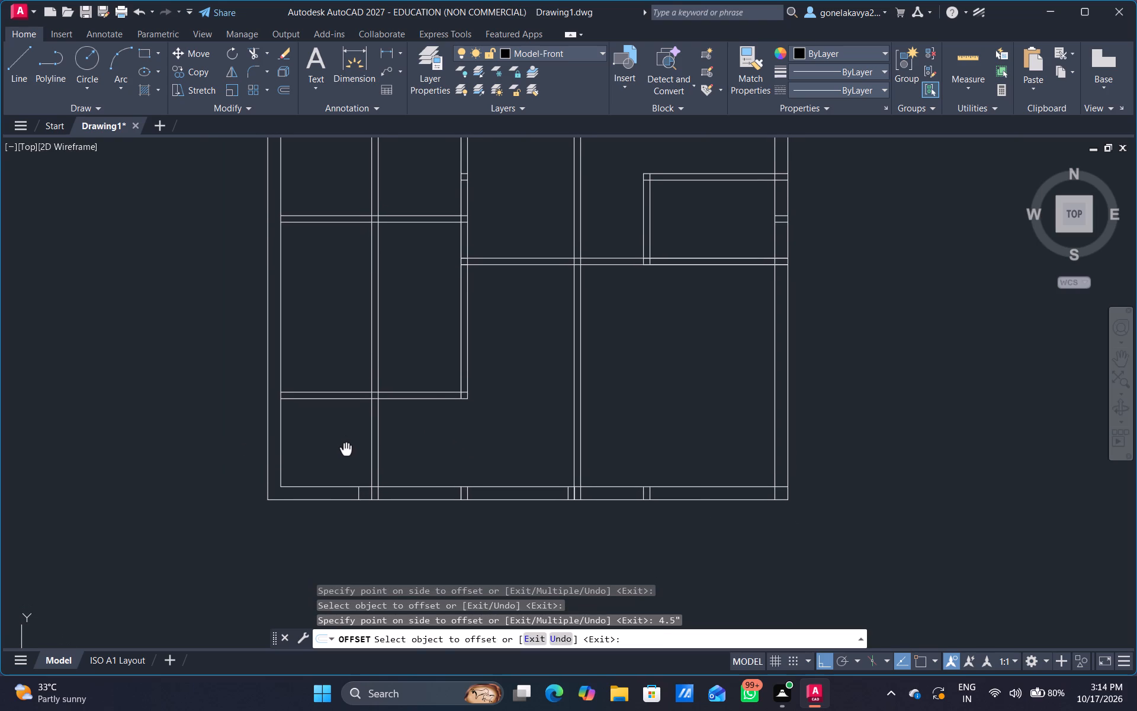
pyautogui.moveTo(346, 449); pyautogui.dragTo(360, 454, button='middle')
pyautogui.press('Escape')
# Trim both lines of the new vertical partition out of the four left-bay rooms above the lowest horizontal partition, and finish trimming.
pyautogui.write('TR')
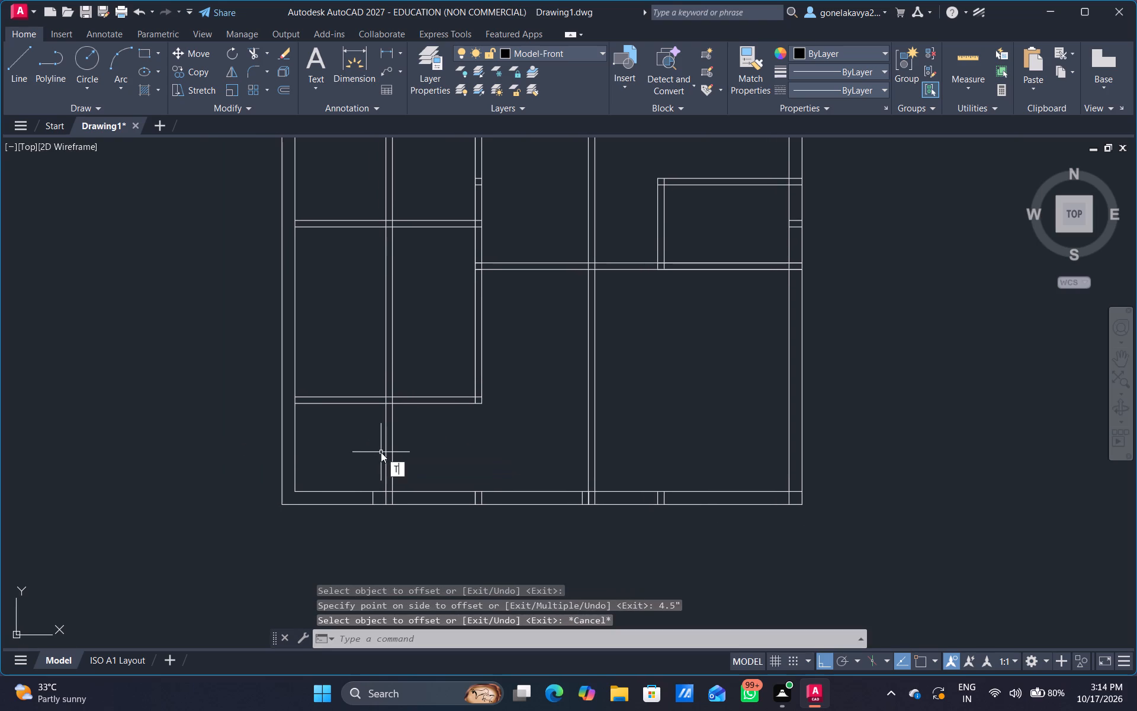
pyautogui.press('space')
pyautogui.moveTo(349, 365); pyautogui.dragTo(435, 311)
pyautogui.moveTo(405, 302); pyautogui.dragTo(419, 529, button='middle')
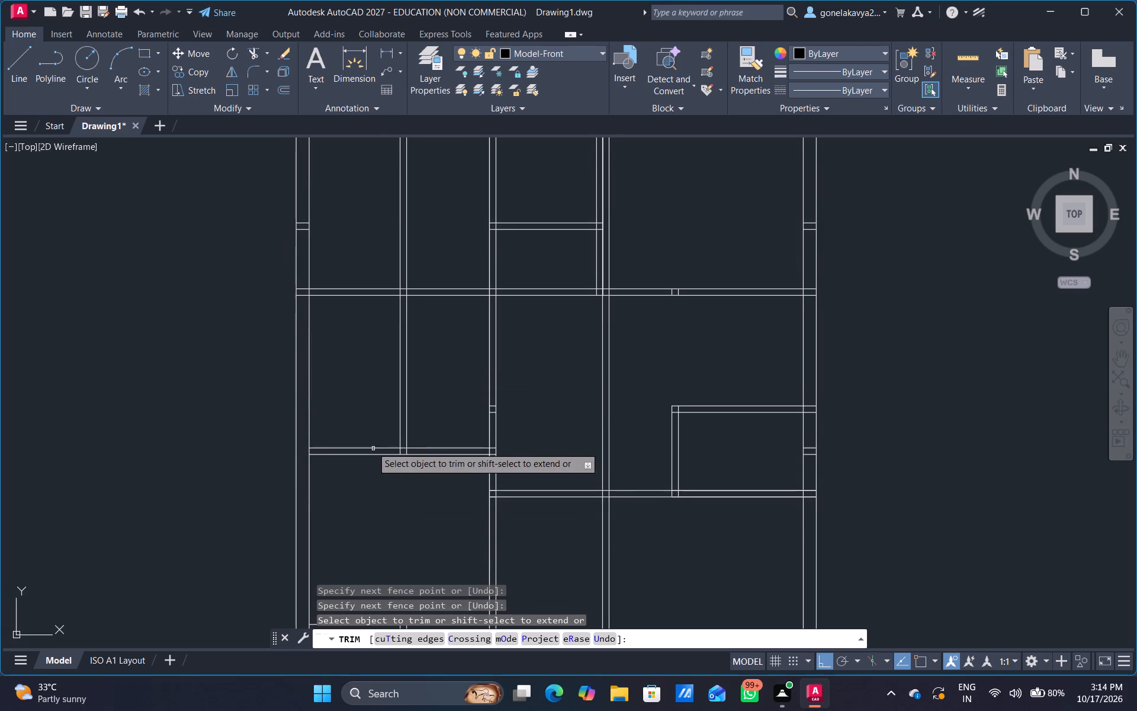
pyautogui.moveTo(375, 407); pyautogui.dragTo(425, 383)
pyautogui.moveTo(435, 387); pyautogui.dragTo(436, 464, button='middle')
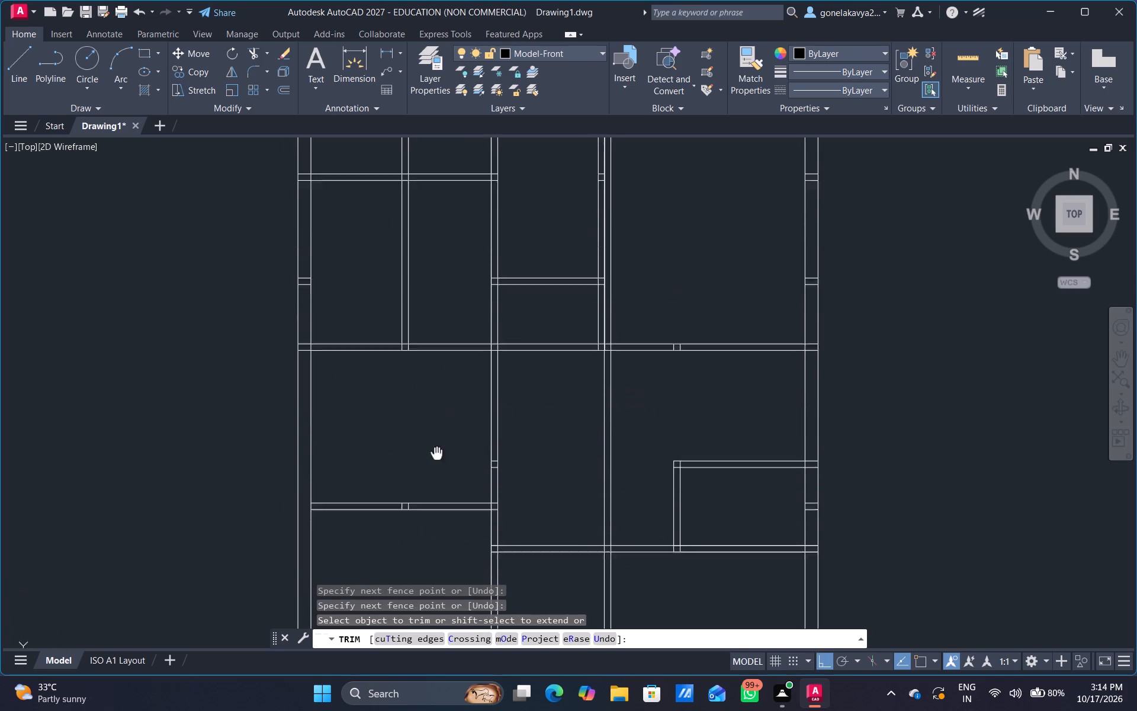
pyautogui.moveTo(436, 464); pyautogui.dragTo(436, 553, button='middle')
pyautogui.moveTo(355, 390); pyautogui.dragTo(417, 354)
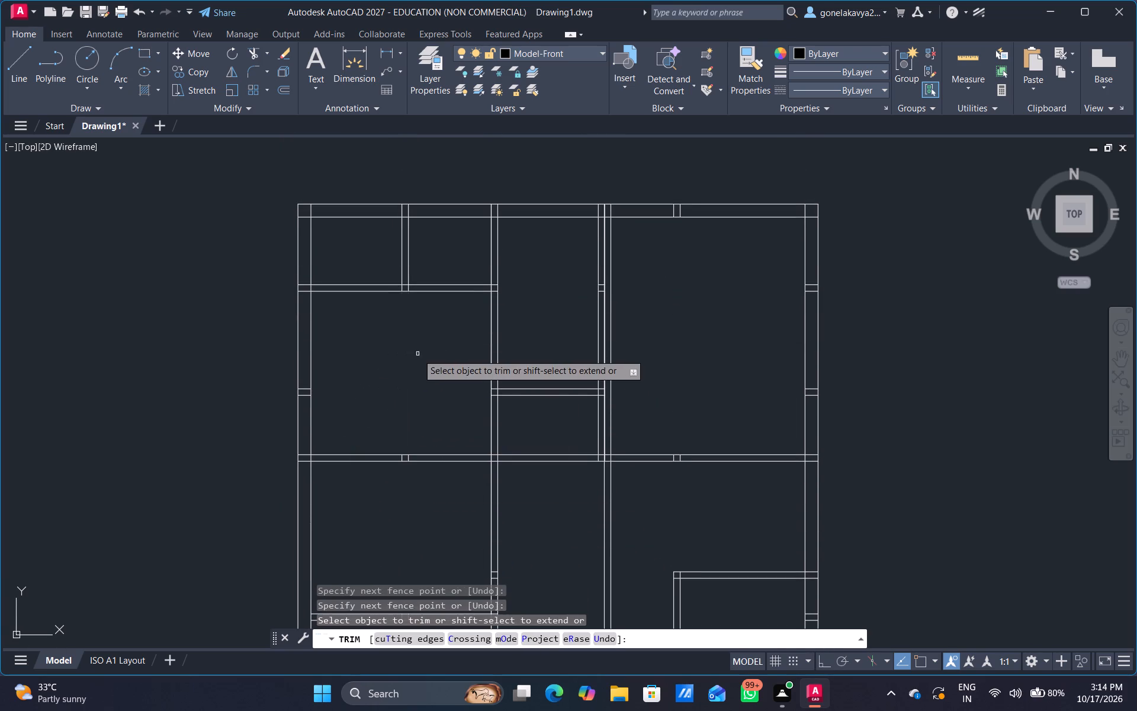
pyautogui.moveTo(390, 255); pyautogui.dragTo(435, 219)
pyautogui.scroll(-1, 415, 359)
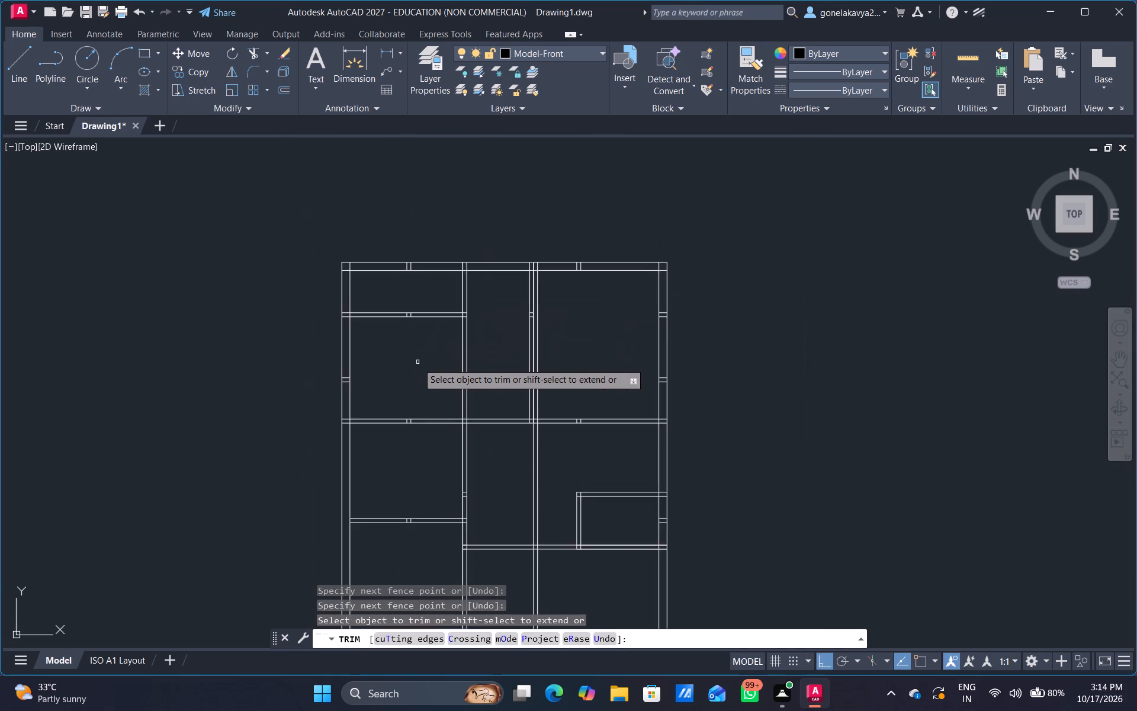
pyautogui.scroll(-1, 416, 371)
pyautogui.moveTo(416, 372); pyautogui.dragTo(431, 242, button='middle')
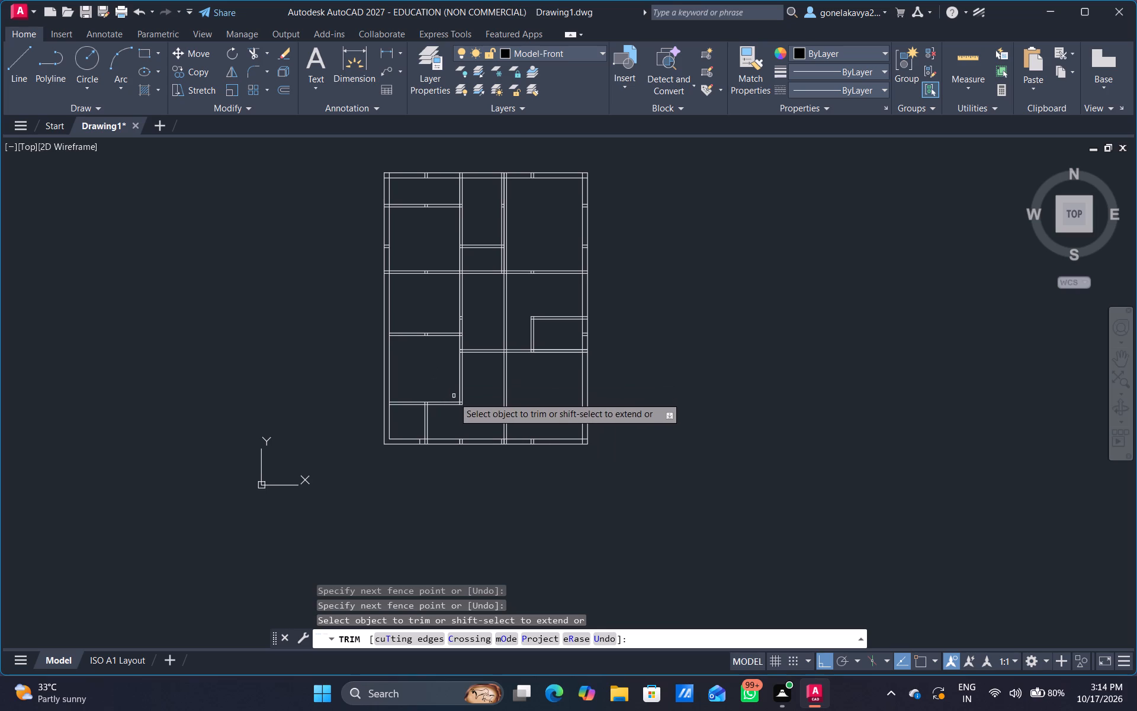
pyautogui.scroll(1, 461, 410)
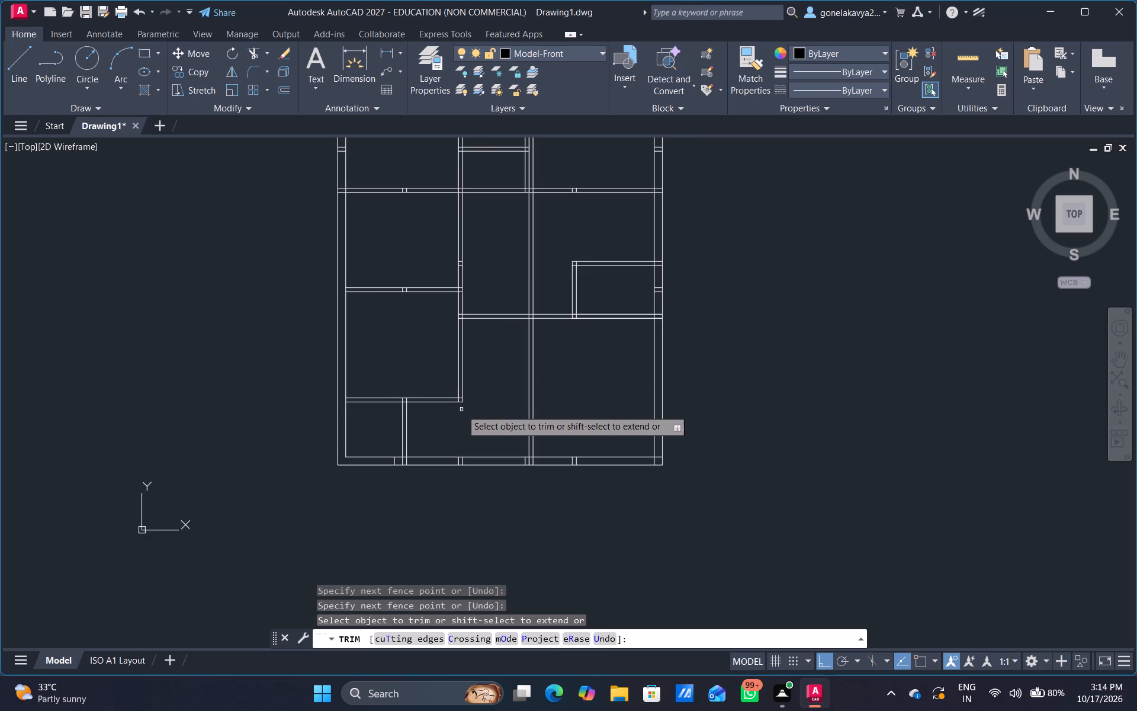
pyautogui.scroll(1, 461, 409)
pyautogui.moveTo(483, 433); pyautogui.dragTo(452, 457, button='middle')
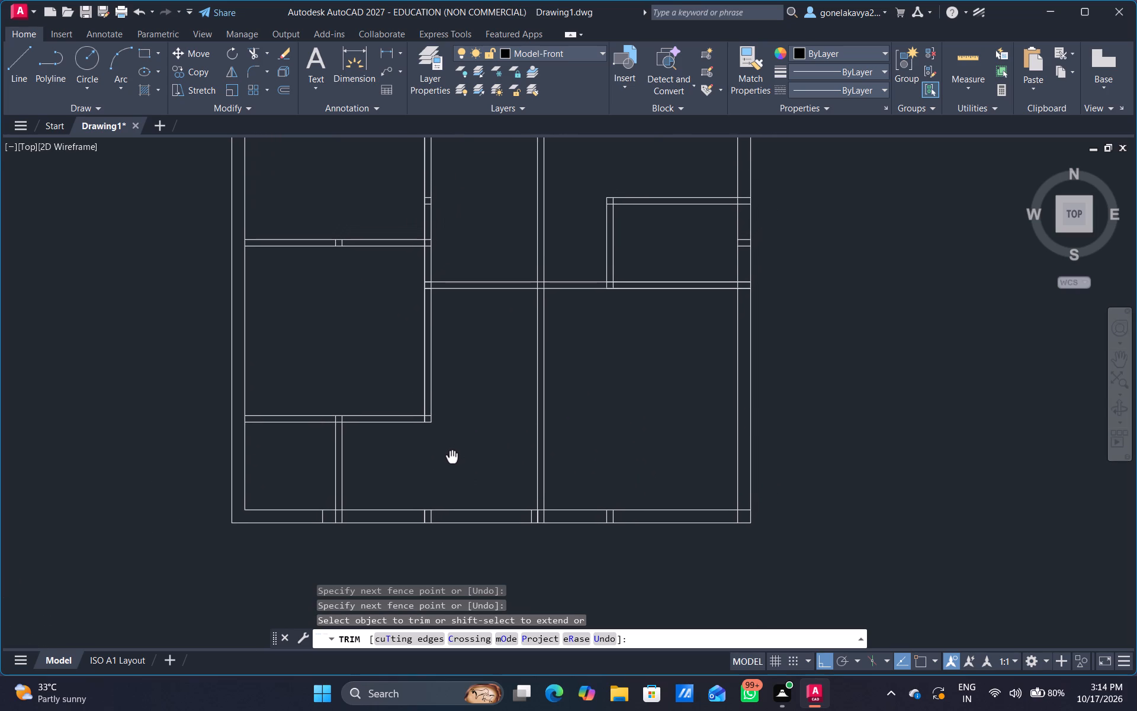
pyautogui.moveTo(452, 457); pyautogui.dragTo(451, 458, button='middle')
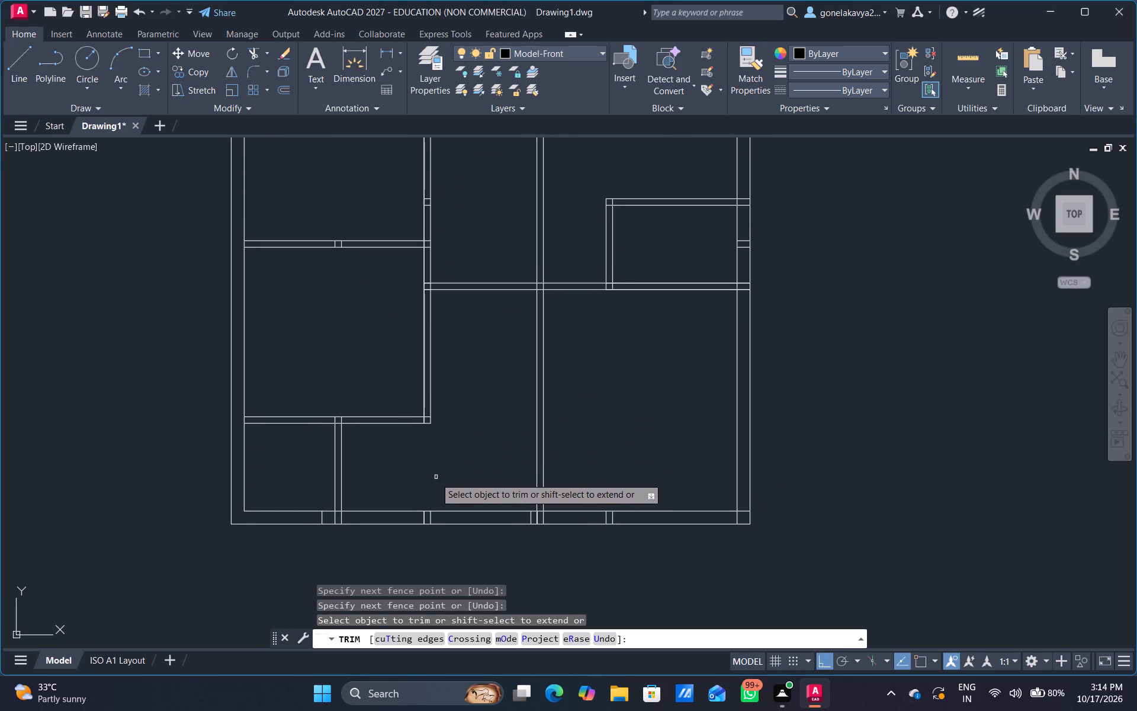
pyautogui.press('Escape')
# Extend both lines of the lowest horizontal partition from the left vertical partition to the central vertical partition, and finish extending.
pyautogui.press('e')
pyautogui.press('x')
pyautogui.press('space')
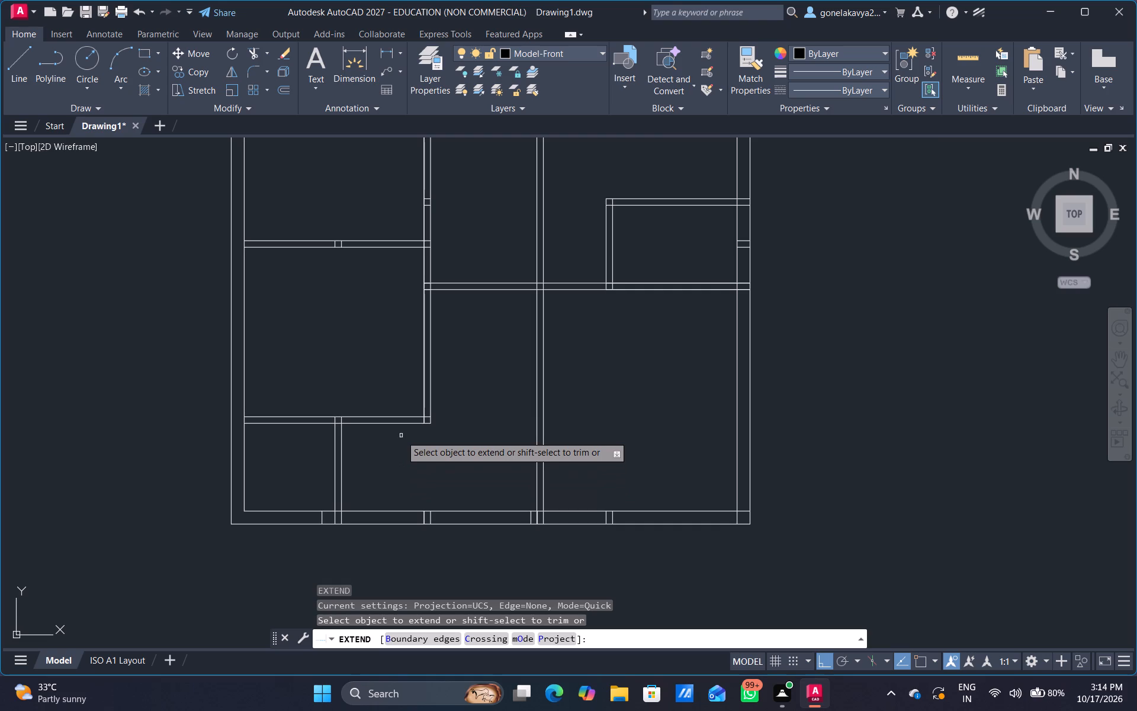
pyautogui.scroll(1, 401, 434)
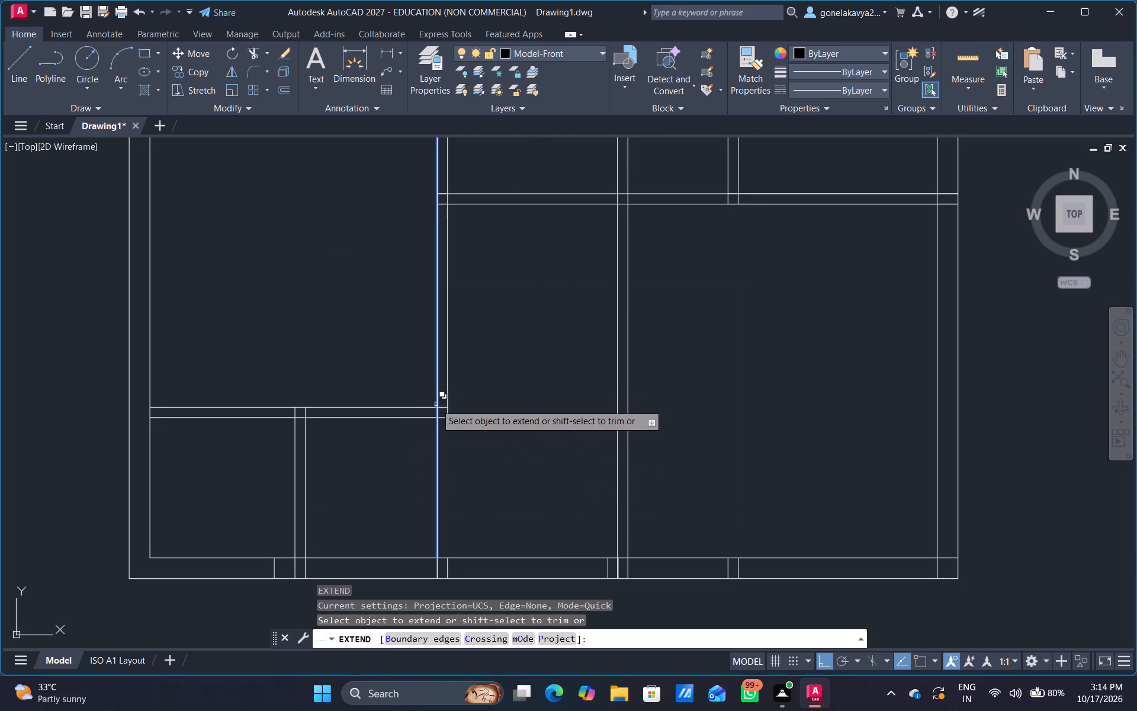
pyautogui.click(442, 406)
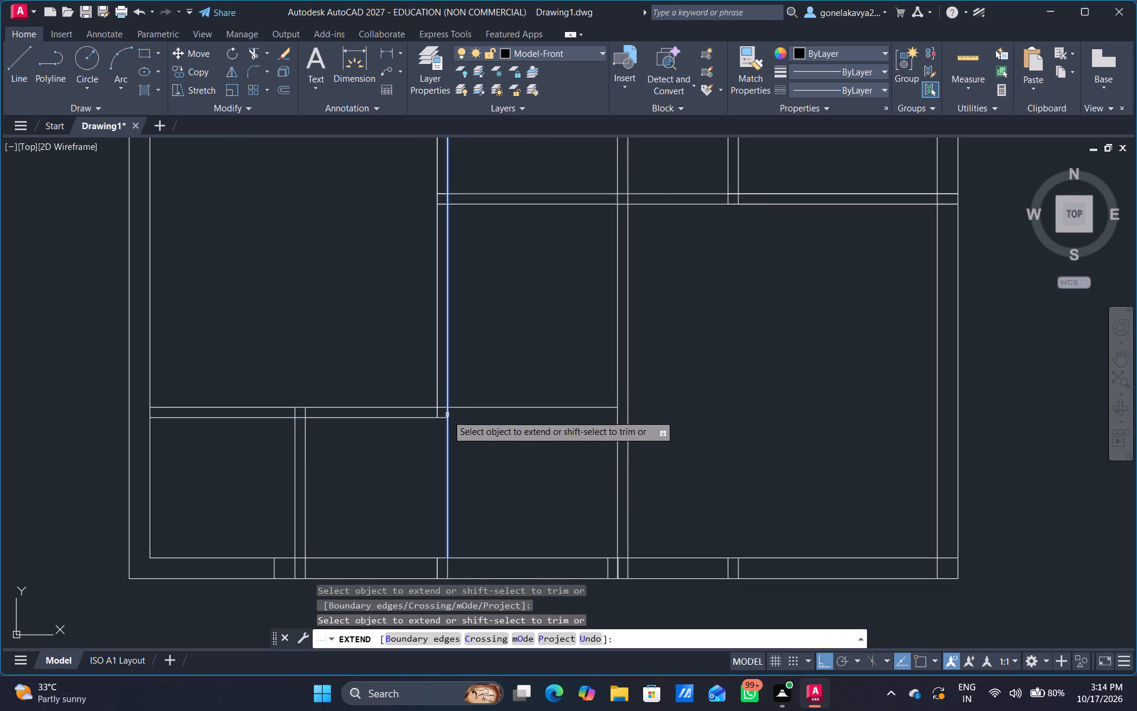
pyautogui.click(444, 419)
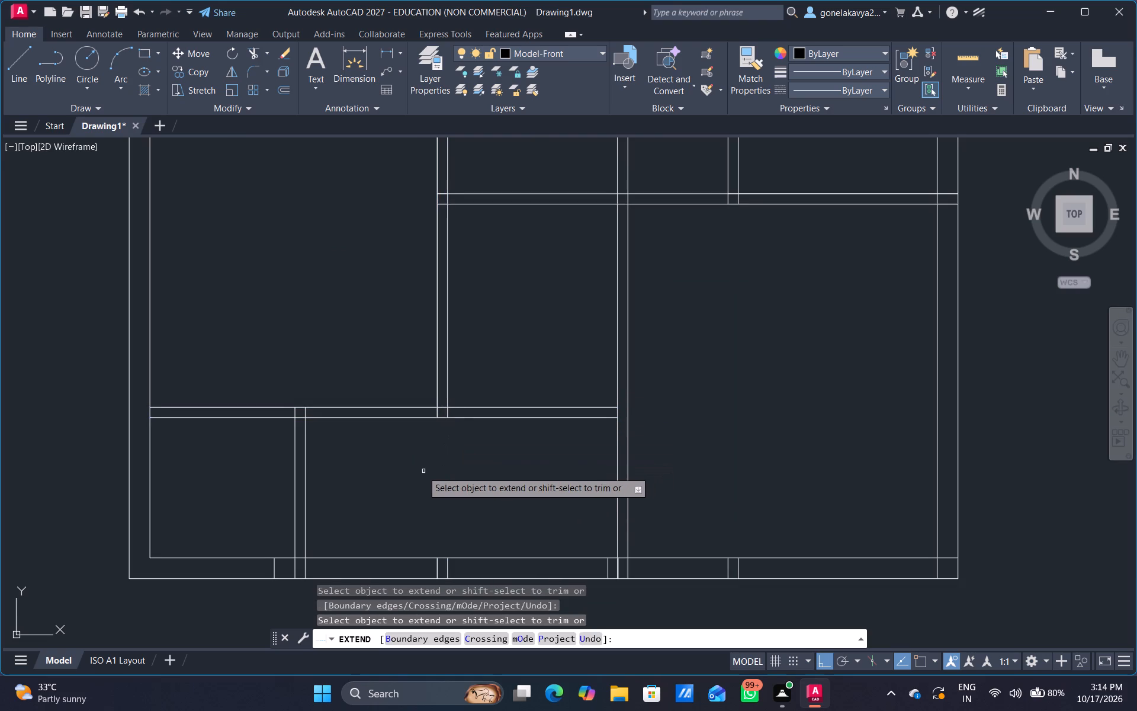
pyautogui.moveTo(422, 471); pyautogui.dragTo(384, 546, button='middle')
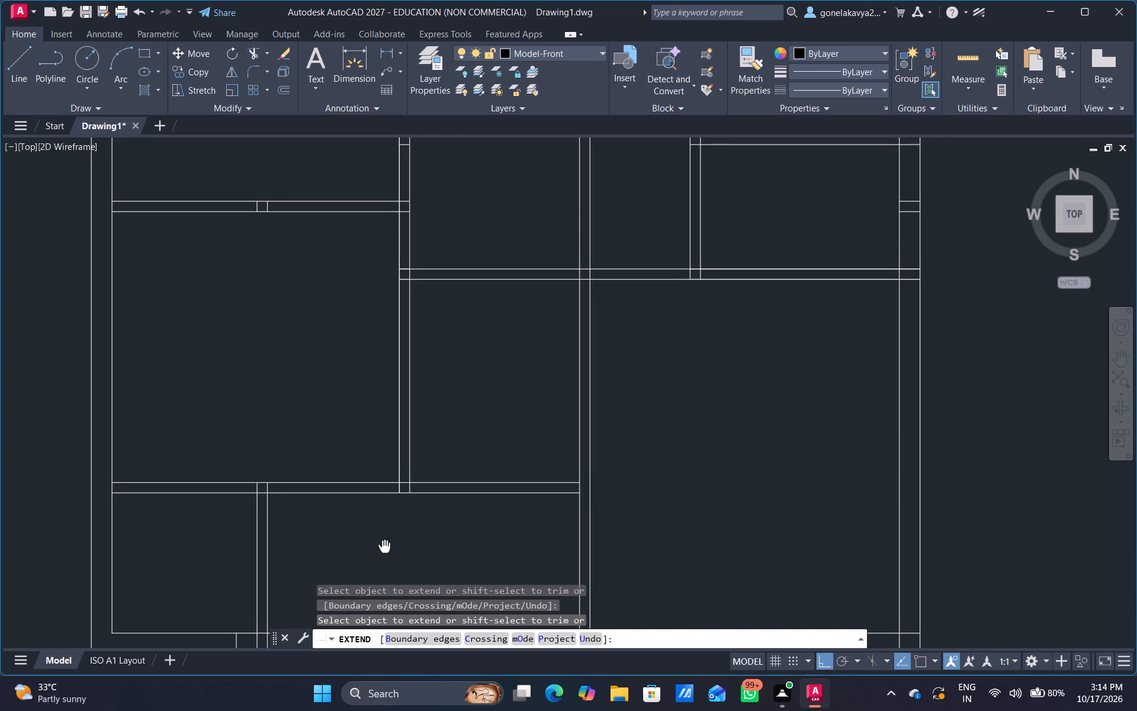
pyautogui.moveTo(384, 546); pyautogui.dragTo(369, 586, button='middle')
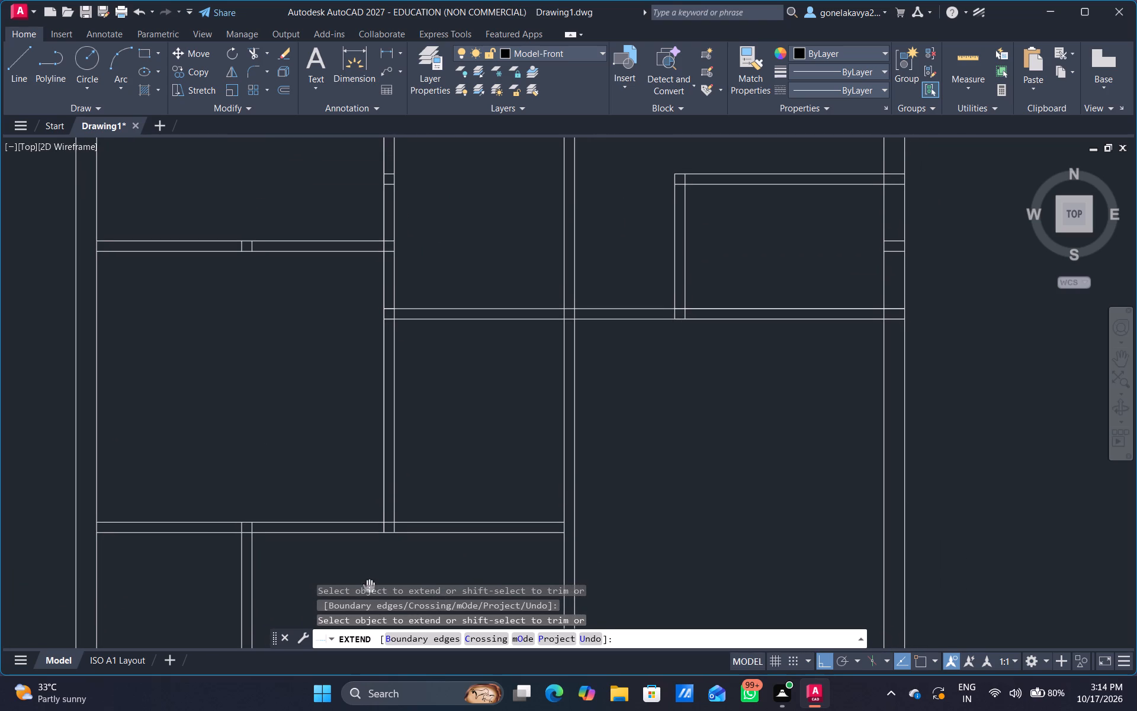
pyautogui.moveTo(369, 586); pyautogui.dragTo(392, 587, button='middle')
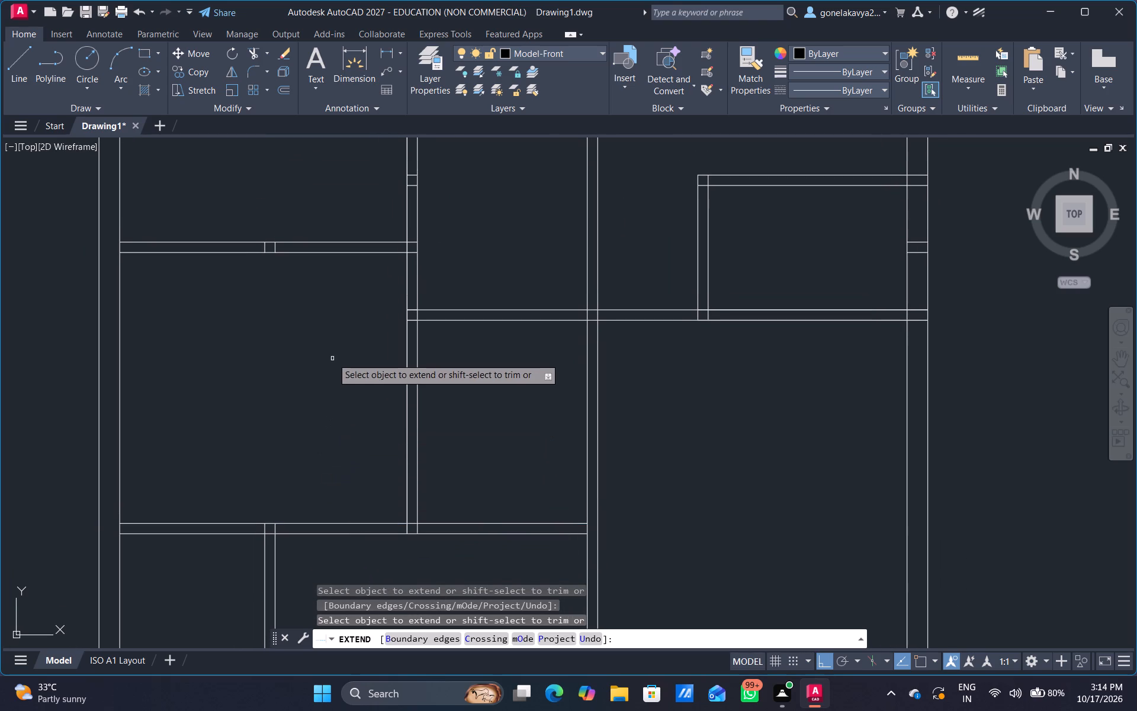
pyautogui.press('Escape')
# Trim the three upper horizontal partitions in the left bay between their short cross lines and the left vertical partition.
pyautogui.write('TR')
pyautogui.press('space')
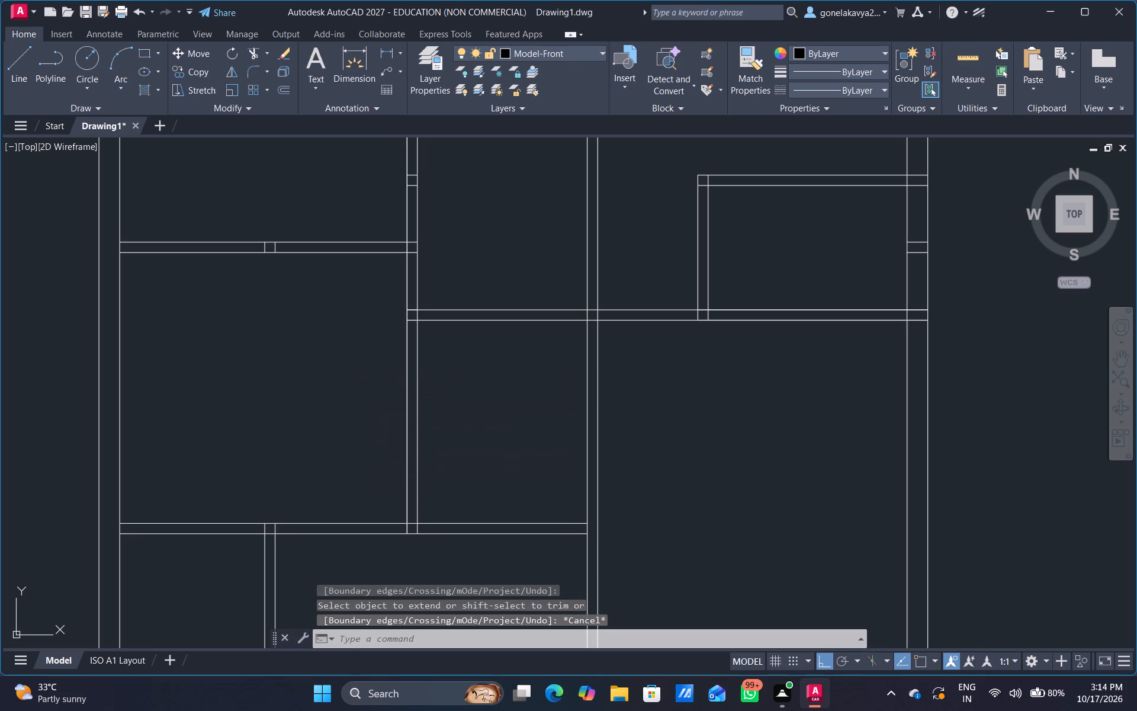
pyautogui.moveTo(327, 294); pyautogui.dragTo(351, 381, button='middle')
pyautogui.moveTo(351, 378); pyautogui.dragTo(351, 271)
pyautogui.scroll(-1, 364, 388)
pyautogui.moveTo(355, 409); pyautogui.dragTo(364, 415, button='middle')
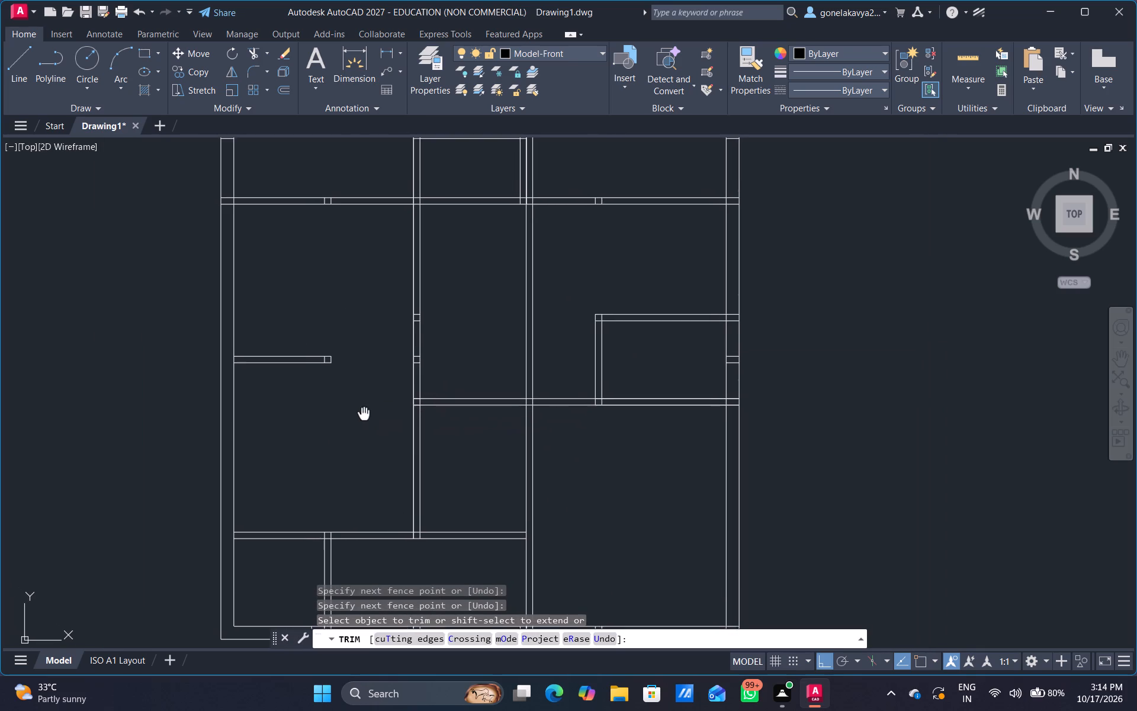
pyautogui.moveTo(364, 415); pyautogui.dragTo(365, 594, button='middle')
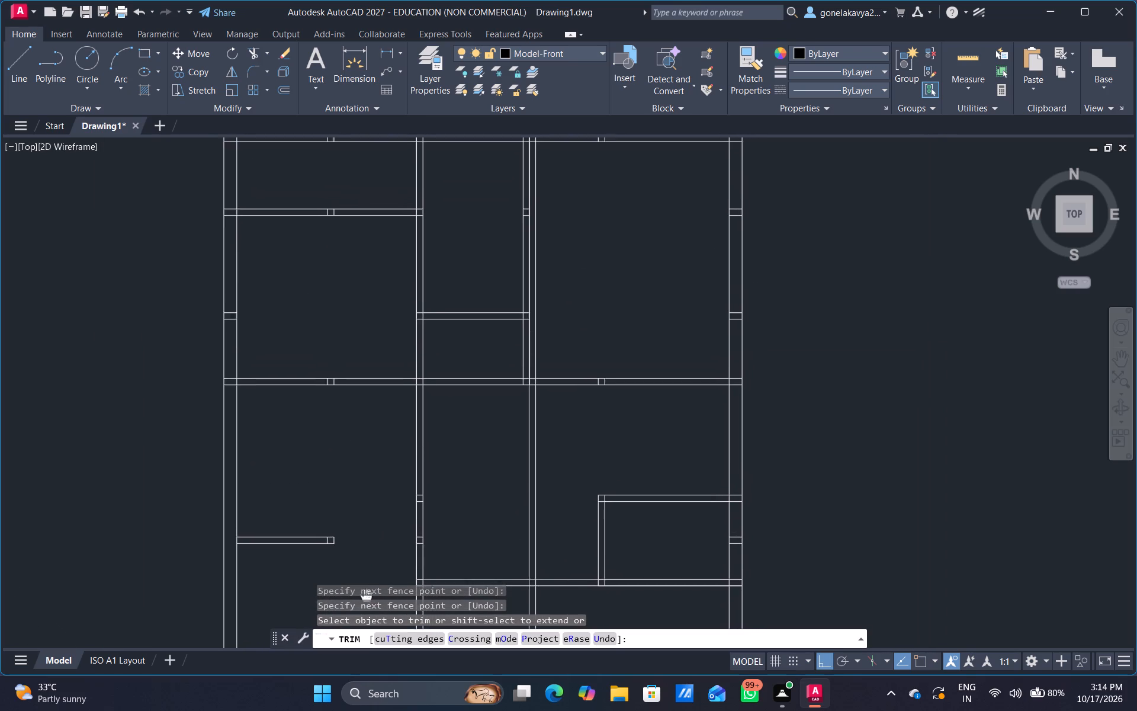
pyautogui.moveTo(365, 594); pyautogui.dragTo(361, 586, button='middle')
pyautogui.moveTo(375, 406); pyautogui.dragTo(355, 317)
pyautogui.moveTo(350, 283); pyautogui.dragTo(356, 409, button='middle')
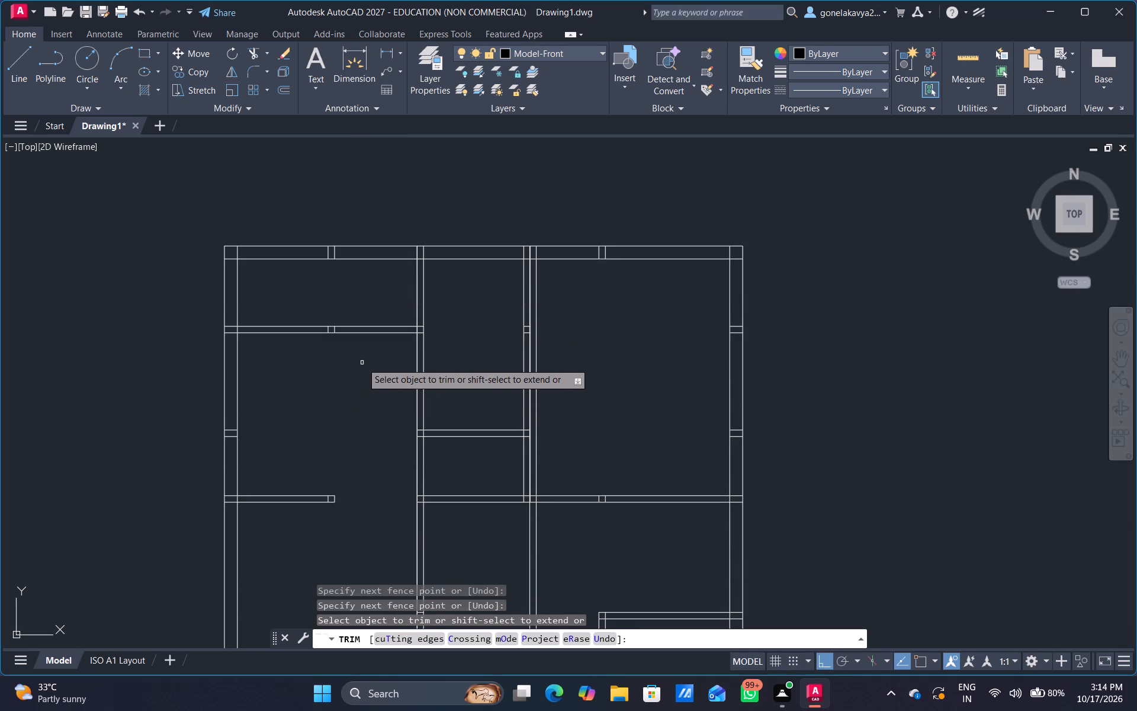
pyautogui.moveTo(367, 359); pyautogui.dragTo(372, 305)
# Examine the whole plan, the trimmed left bay and the partitions around the small right-hand room.
pyautogui.scroll(-1, 383, 392)
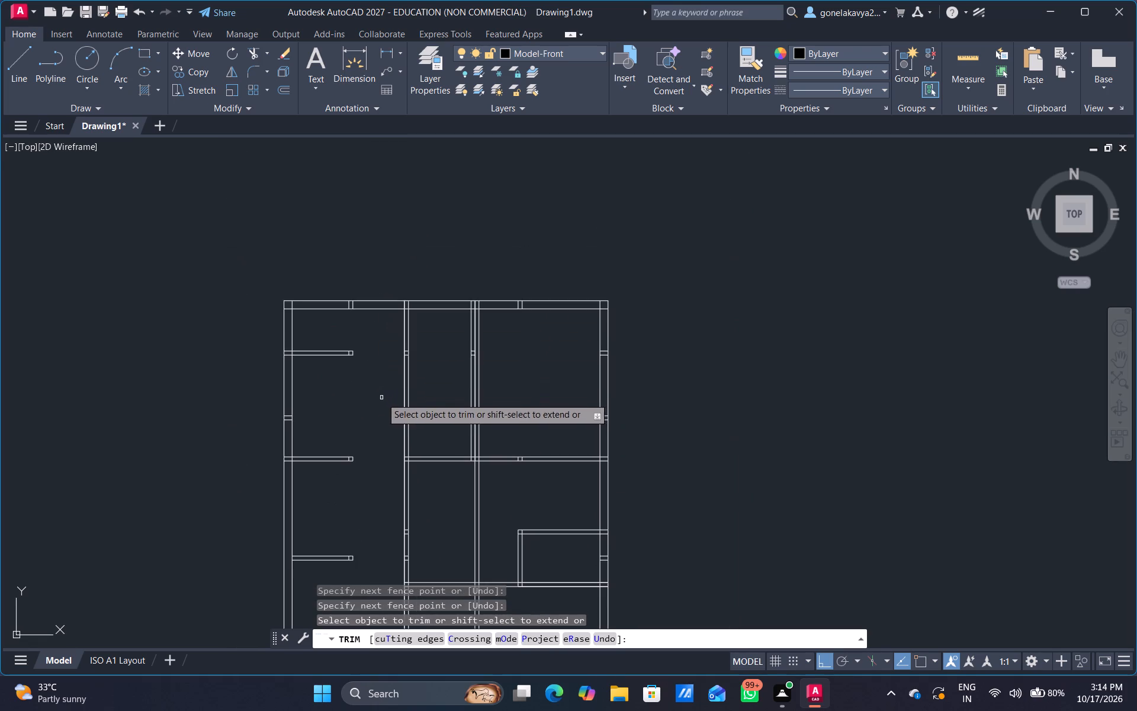
pyautogui.moveTo(372, 410); pyautogui.dragTo(355, 319, button='middle')
pyautogui.scroll(-1, 362, 372)
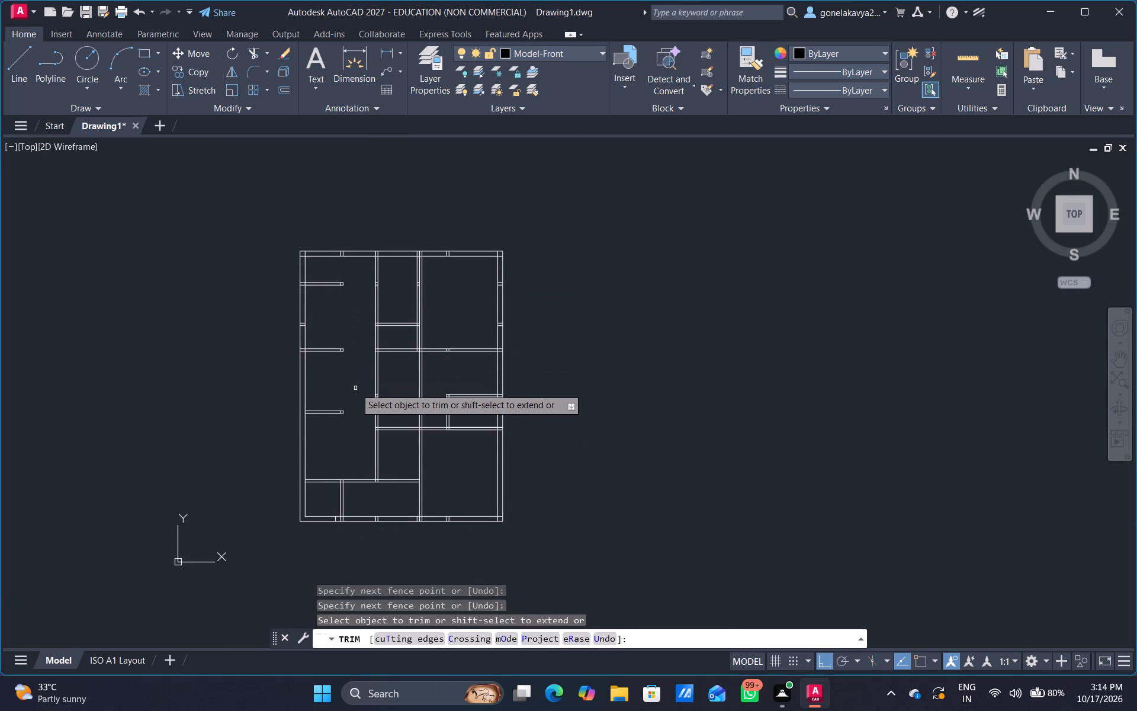
pyautogui.scroll(1, 355, 391)
pyautogui.moveTo(355, 392); pyautogui.dragTo(340, 422, button='middle')
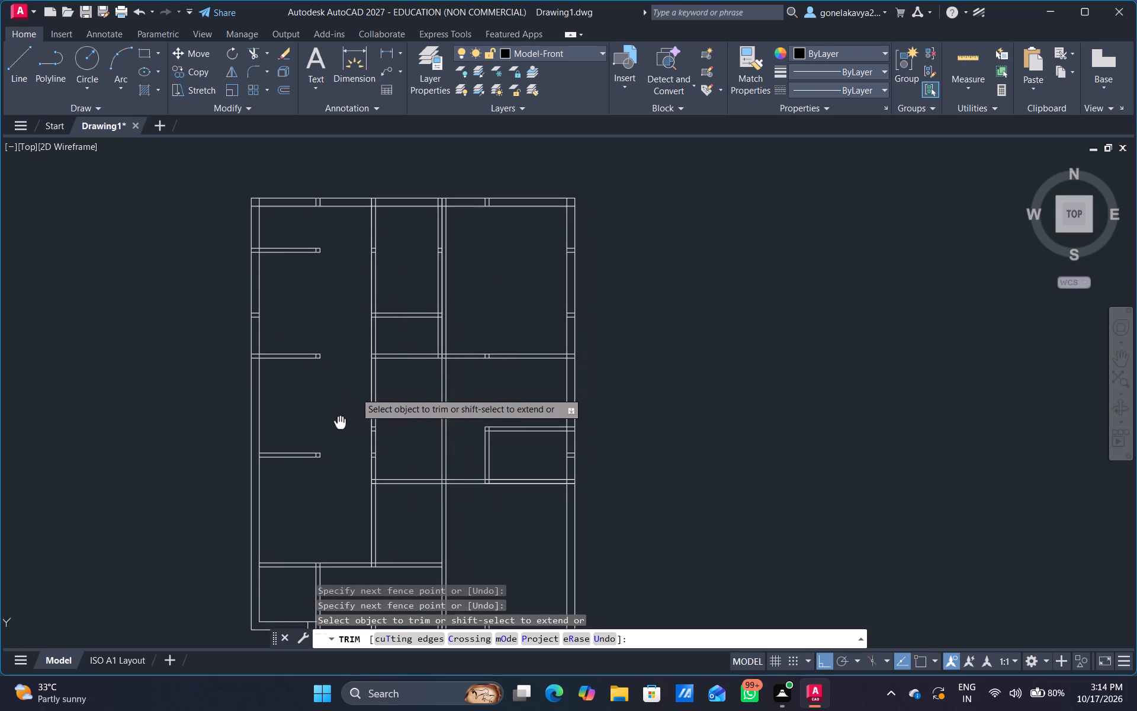
pyautogui.moveTo(340, 422); pyautogui.dragTo(340, 422, button='middle')
pyautogui.scroll(1, 338, 408)
pyautogui.moveTo(346, 414); pyautogui.dragTo(321, 275, button='middle')
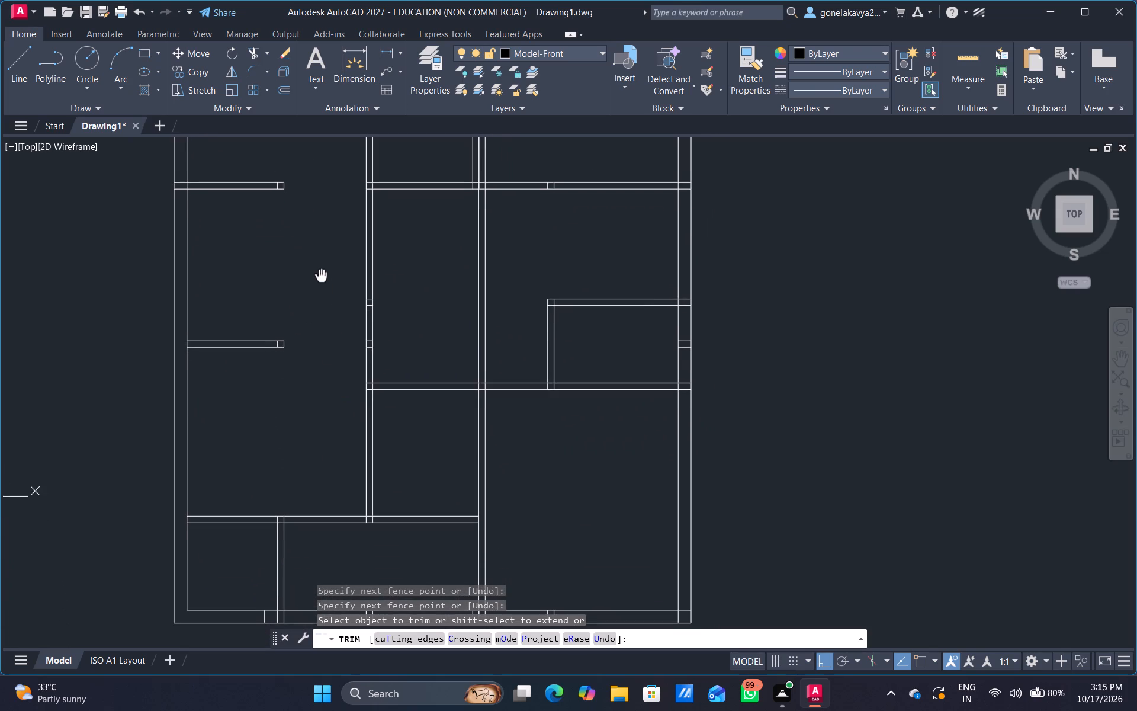
pyautogui.moveTo(321, 275); pyautogui.dragTo(321, 274, button='middle')
pyautogui.moveTo(345, 457); pyautogui.dragTo(342, 428, button='middle')
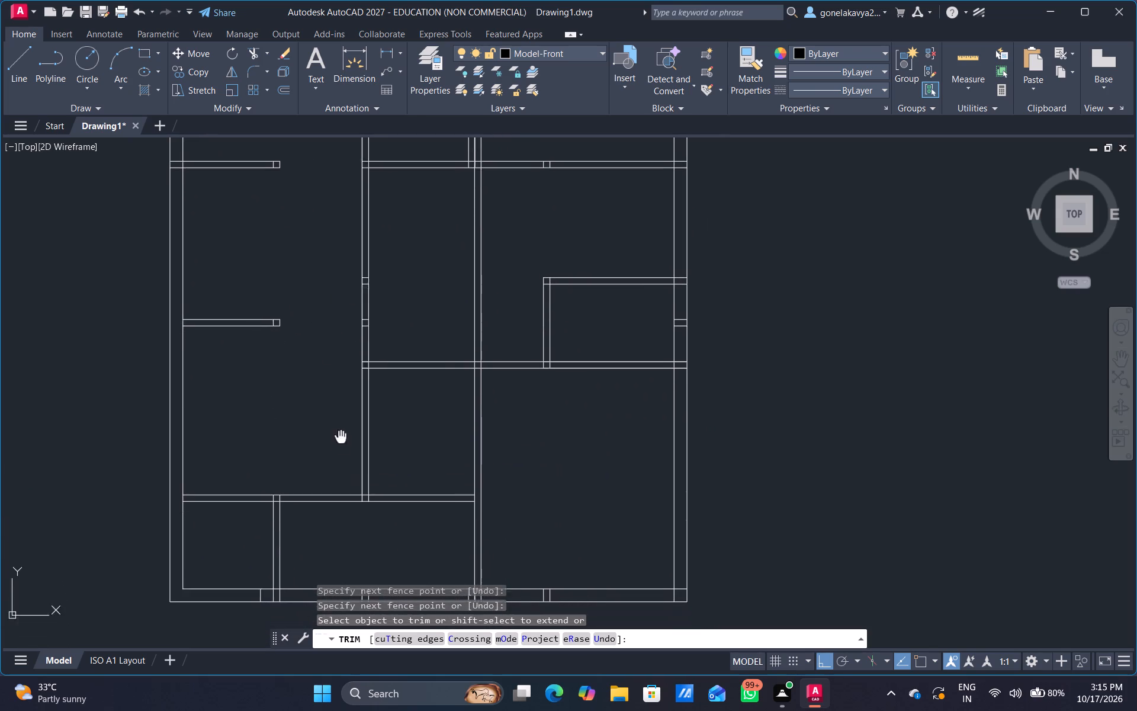
pyautogui.moveTo(342, 428); pyautogui.dragTo(333, 461, button='middle')
pyautogui.scroll(1, 356, 307)
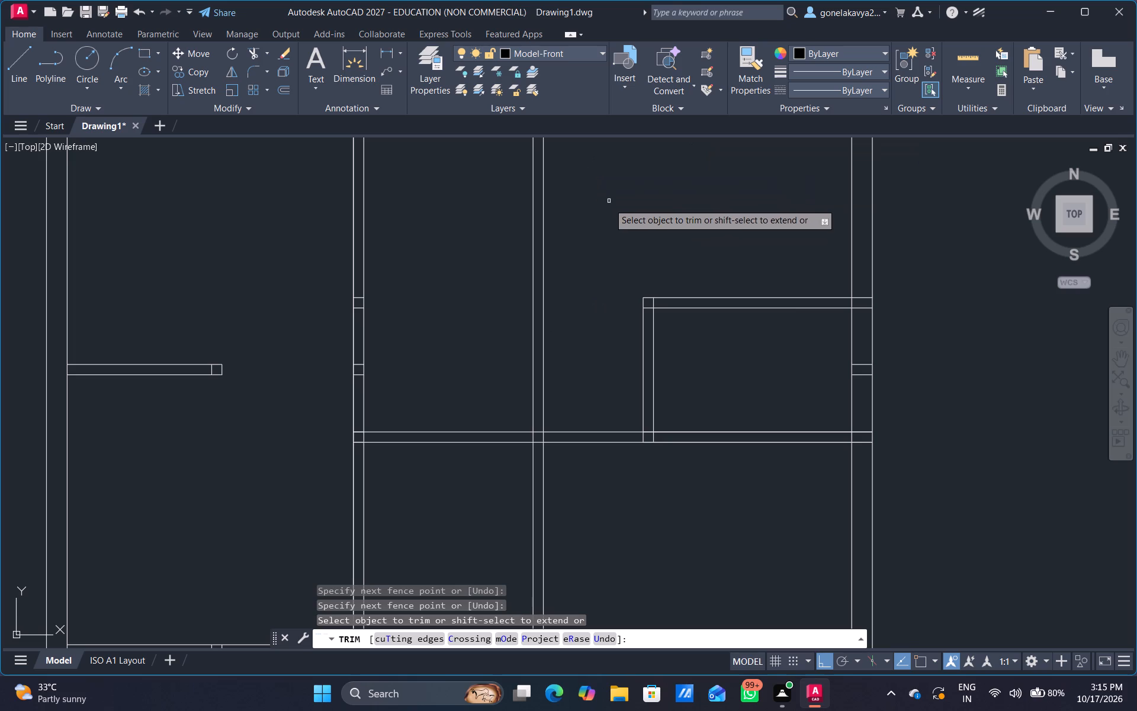
# Trim the rightmost line of the central vertical partition above the horizontal partition that closes the upper middle and right rooms.
pyautogui.moveTo(632, 262); pyautogui.dragTo(655, 213, button='middle')
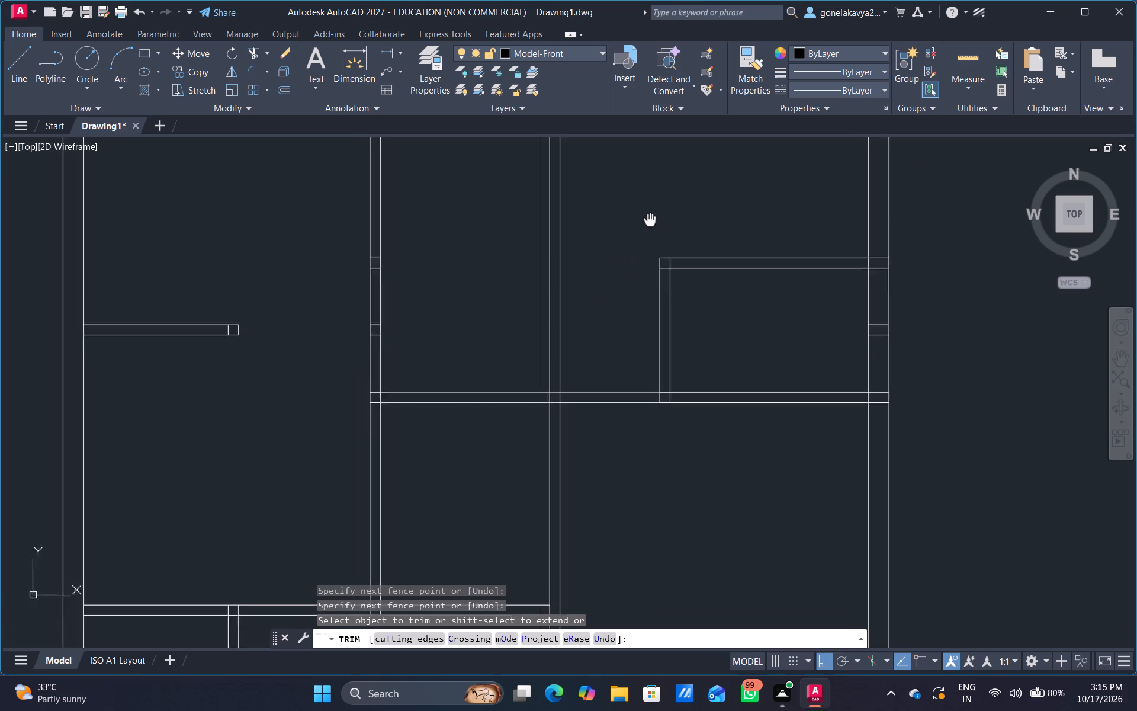
pyautogui.moveTo(655, 213); pyautogui.dragTo(658, 207, button='middle')
pyautogui.moveTo(627, 274); pyautogui.dragTo(830, 316, button='middle')
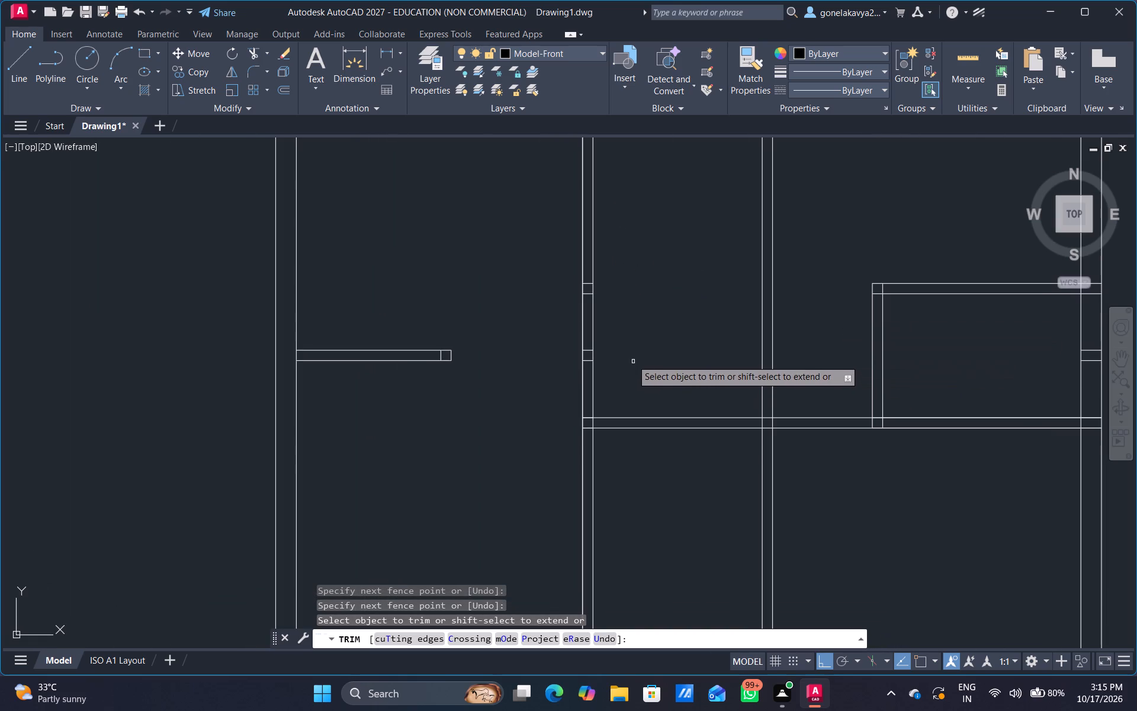
pyautogui.scroll(-1, 648, 332)
pyautogui.moveTo(657, 338); pyautogui.dragTo(664, 352, button='middle')
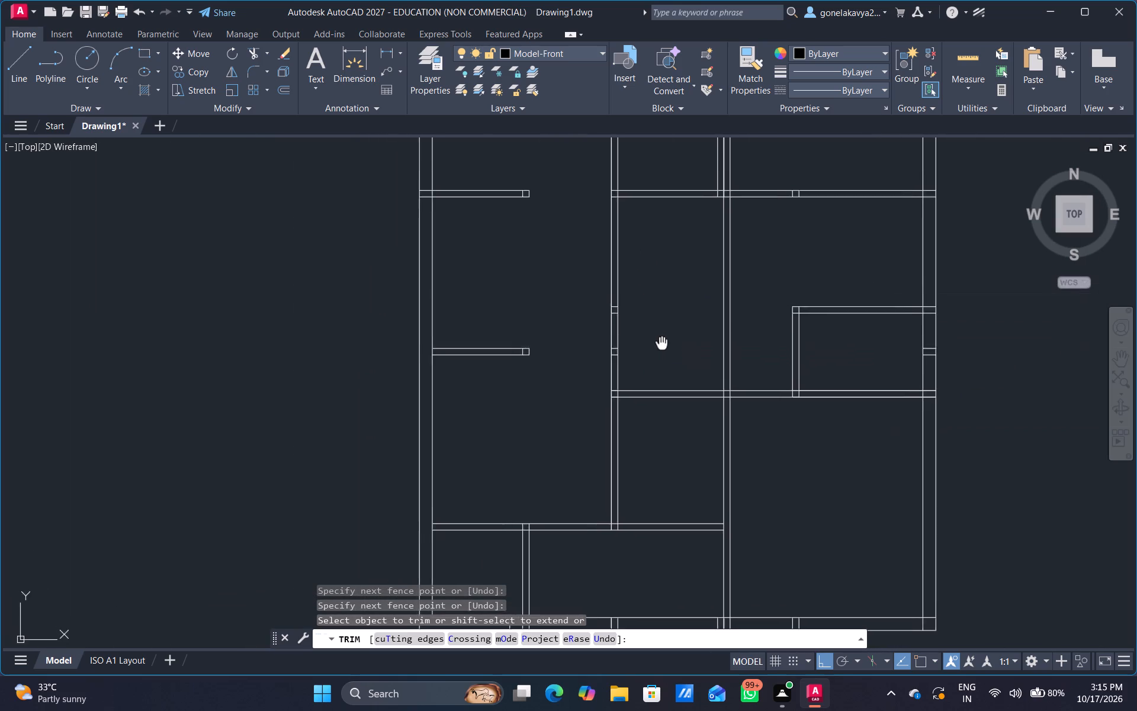
pyautogui.moveTo(664, 352); pyautogui.dragTo(650, 448, button='middle')
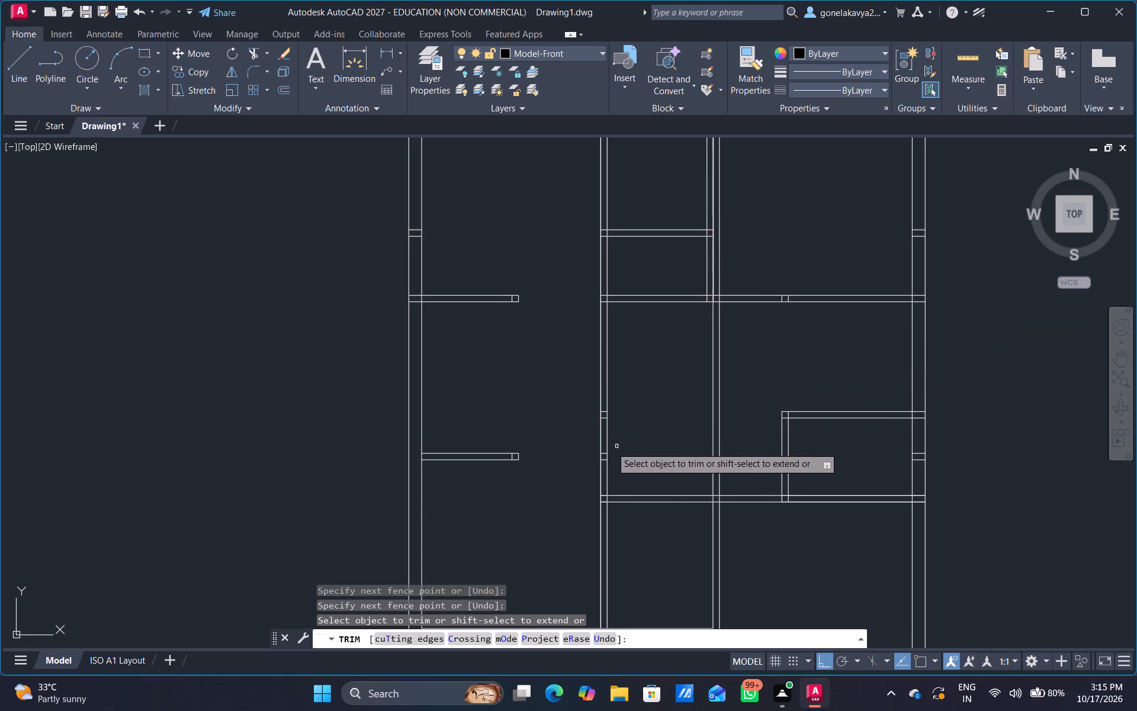
pyautogui.moveTo(645, 457); pyautogui.dragTo(521, 545, button='middle')
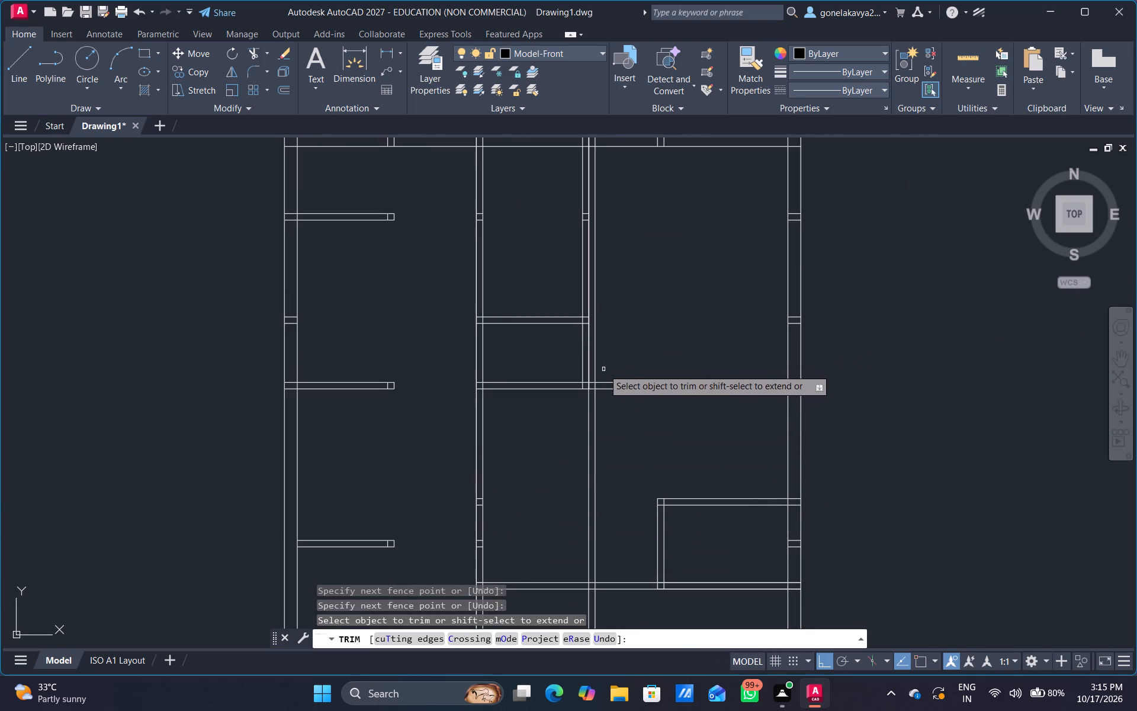
pyautogui.moveTo(612, 377); pyautogui.dragTo(630, 353, button='middle')
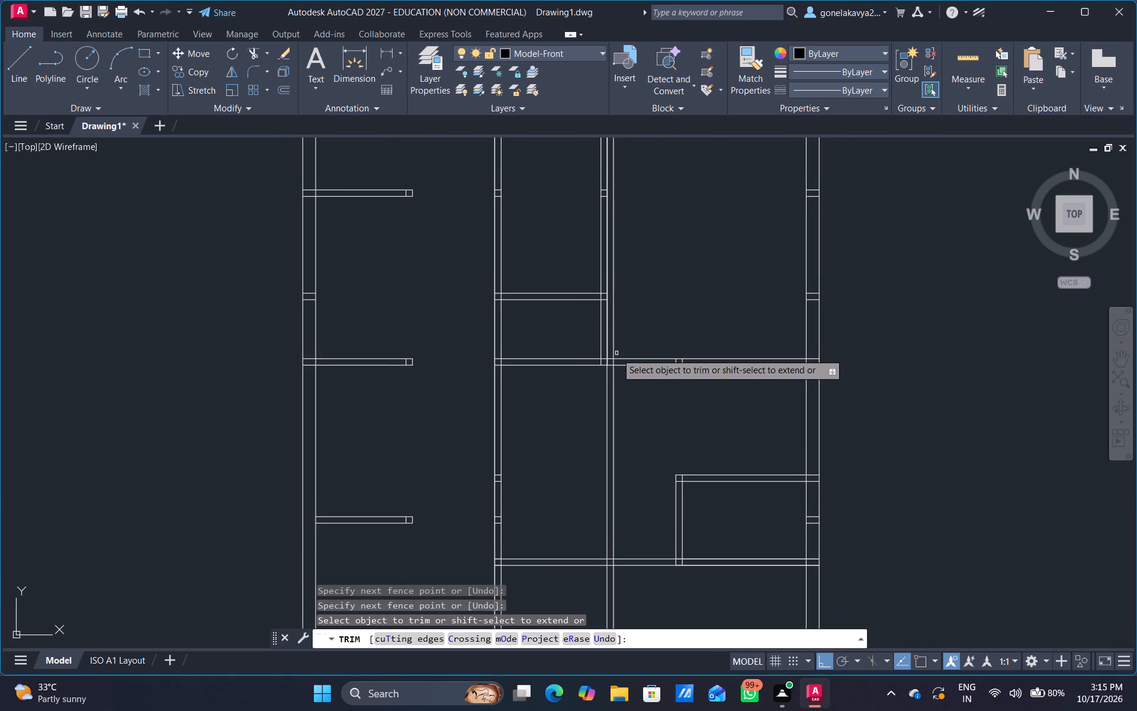
pyautogui.moveTo(618, 353); pyautogui.dragTo(734, 405, button='middle')
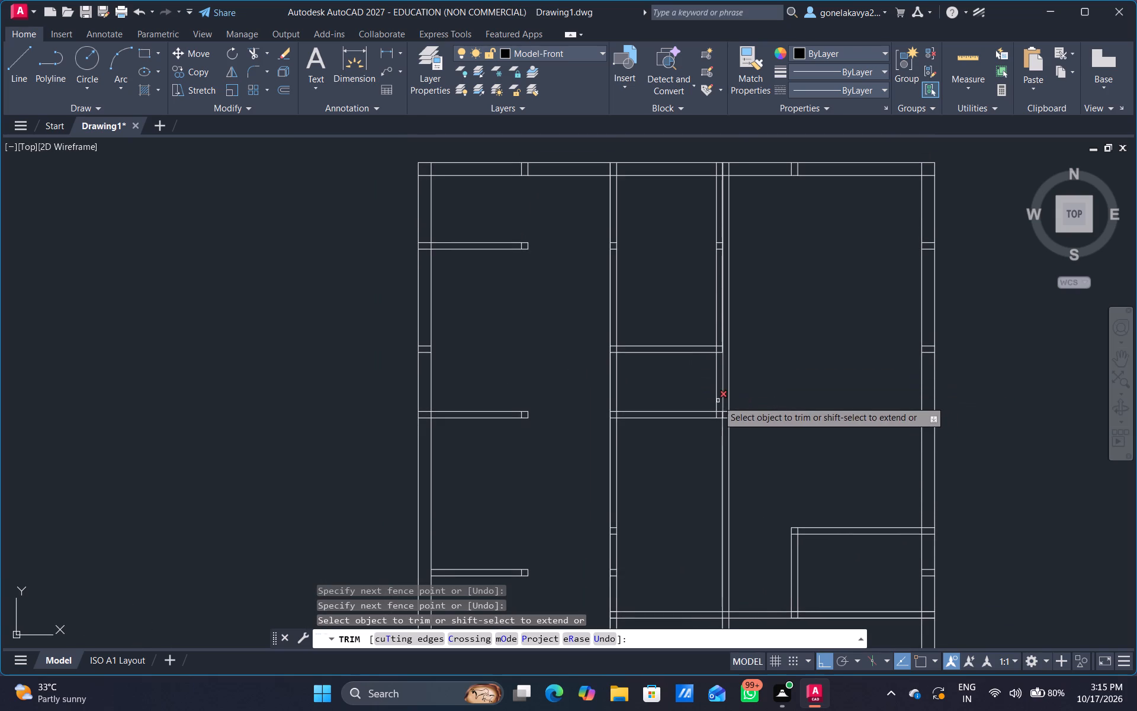
pyautogui.scroll(2, 718, 400)
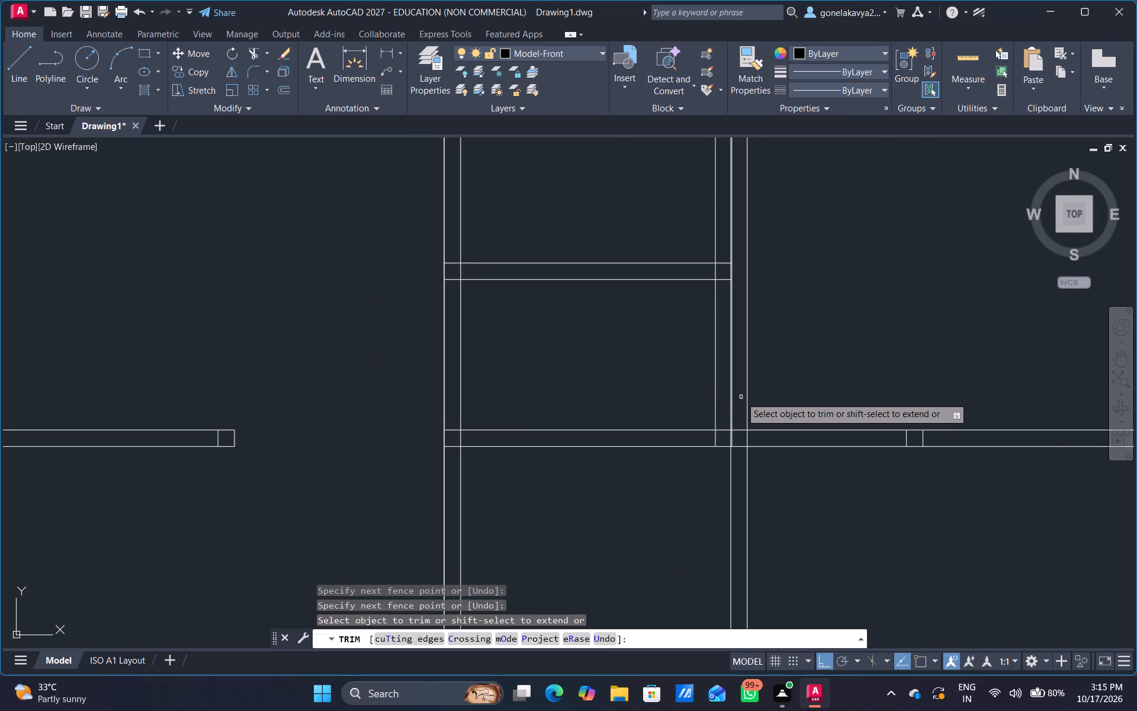
pyautogui.moveTo(741, 397); pyautogui.dragTo(763, 390)
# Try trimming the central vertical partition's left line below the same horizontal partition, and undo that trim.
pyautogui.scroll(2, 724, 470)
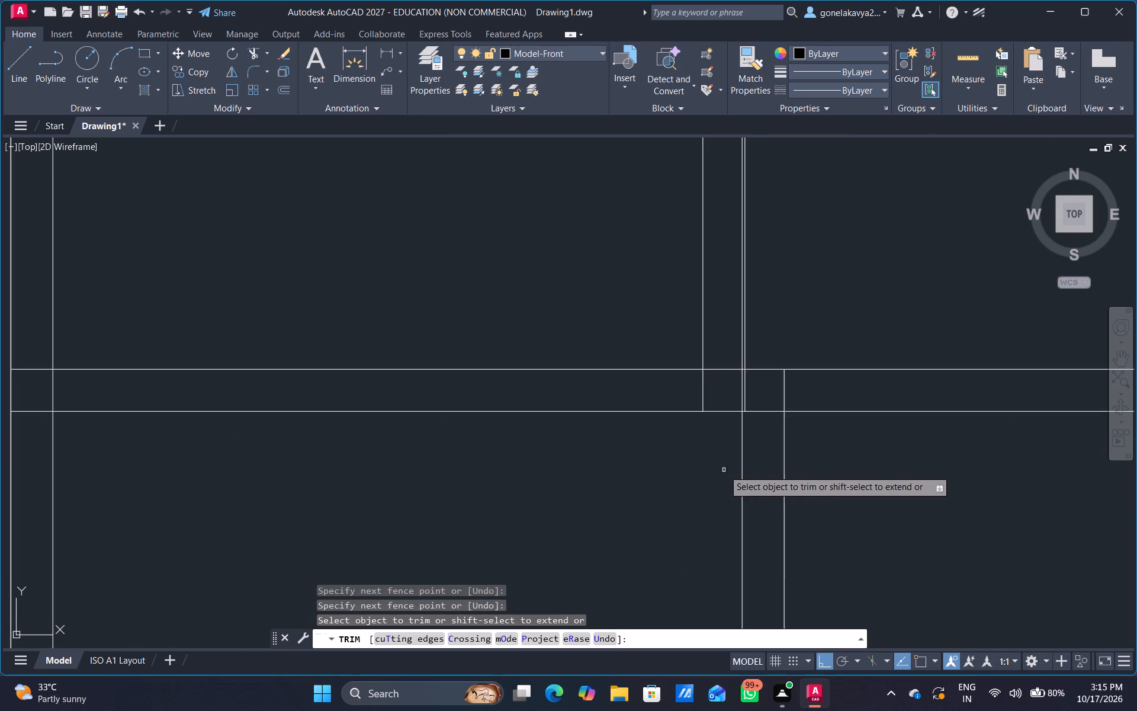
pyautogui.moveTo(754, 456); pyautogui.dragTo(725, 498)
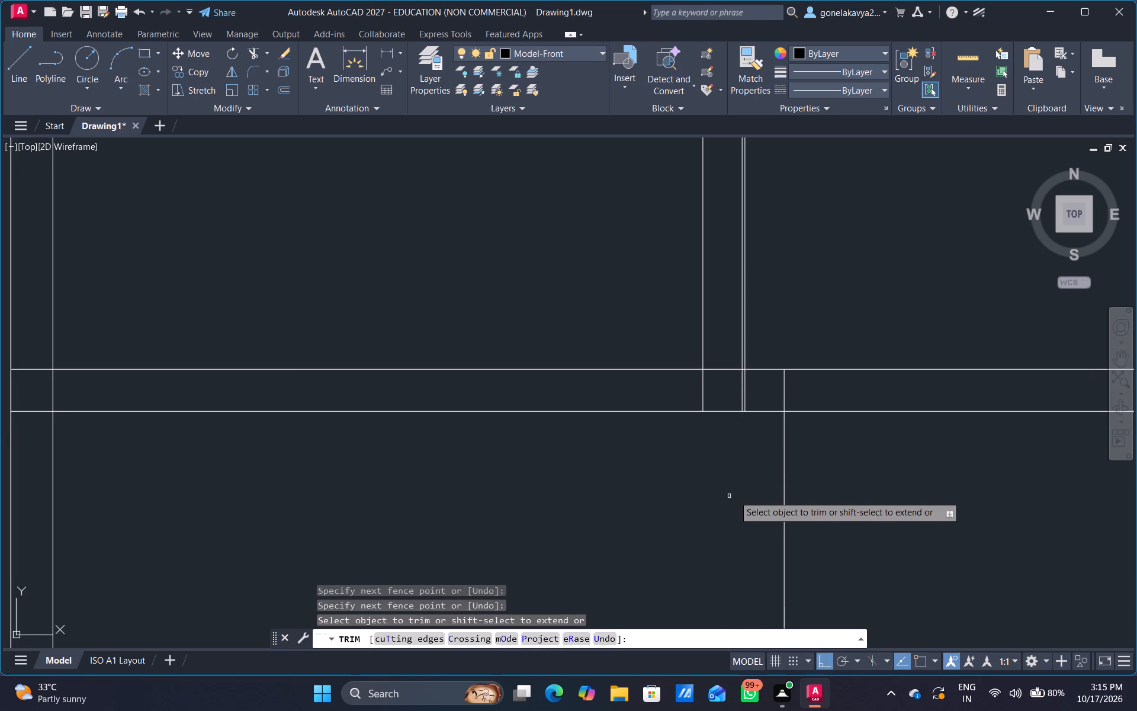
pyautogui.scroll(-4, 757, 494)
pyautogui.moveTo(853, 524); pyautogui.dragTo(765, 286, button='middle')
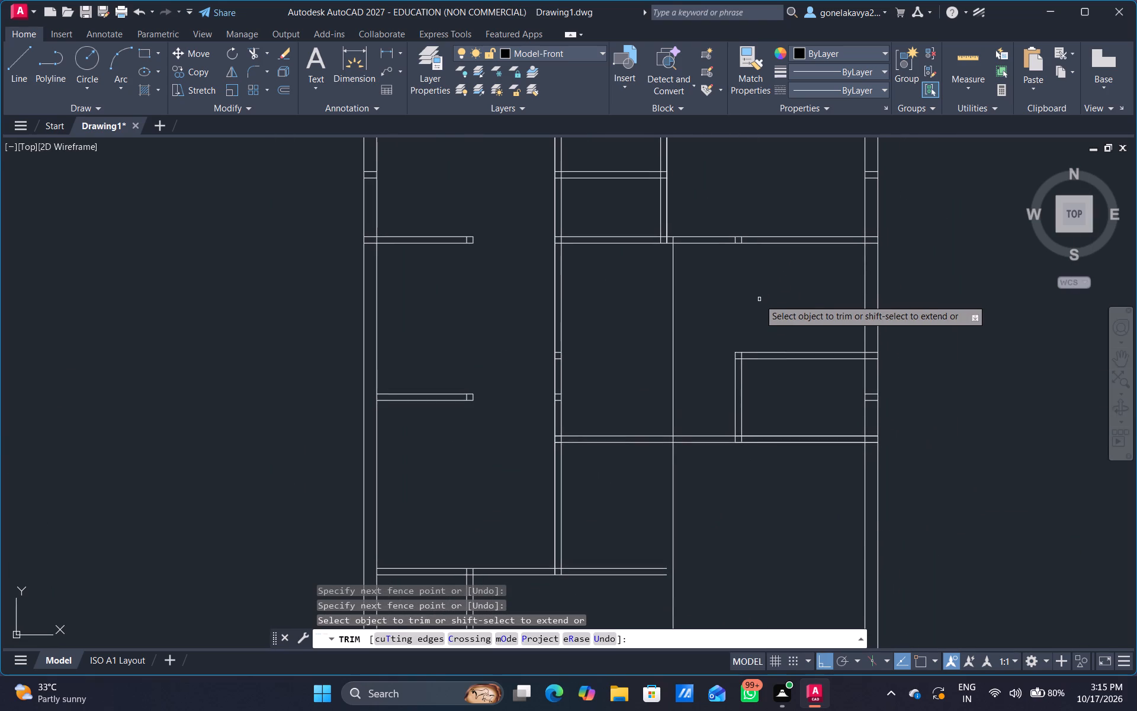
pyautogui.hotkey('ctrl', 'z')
# Finish trimming, and offset the right line of the left vertical partition 3' into the upper middle room.
pyautogui.scroll(-3, 702, 386)
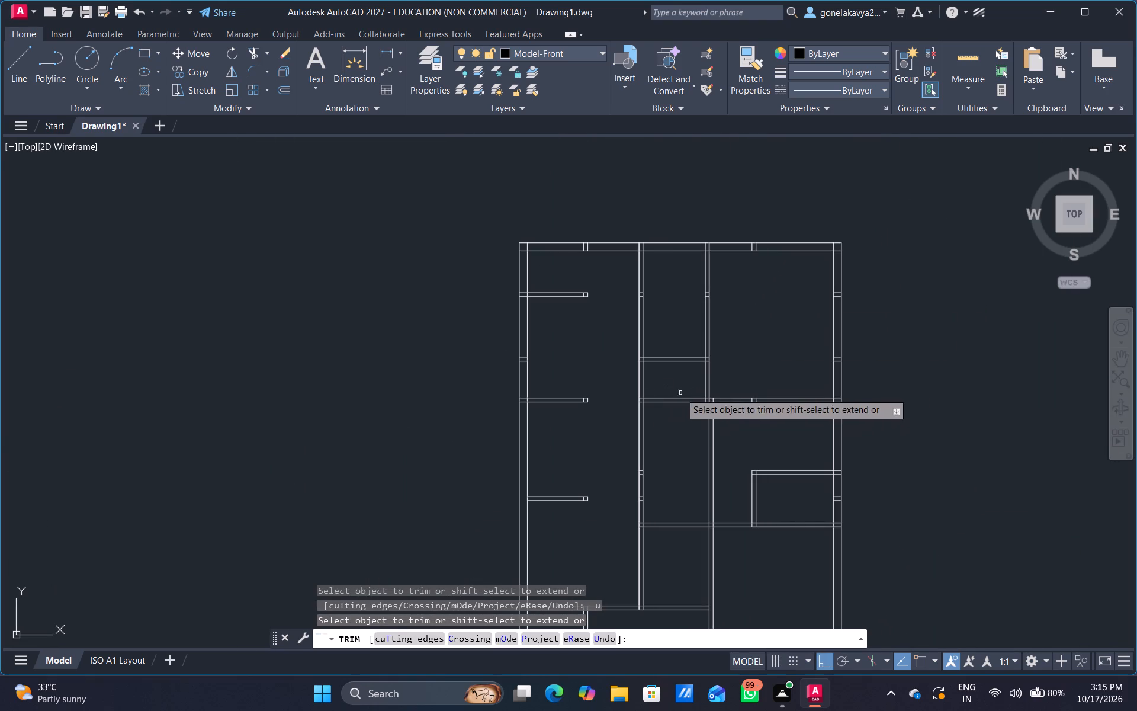
pyautogui.scroll(1, 674, 312)
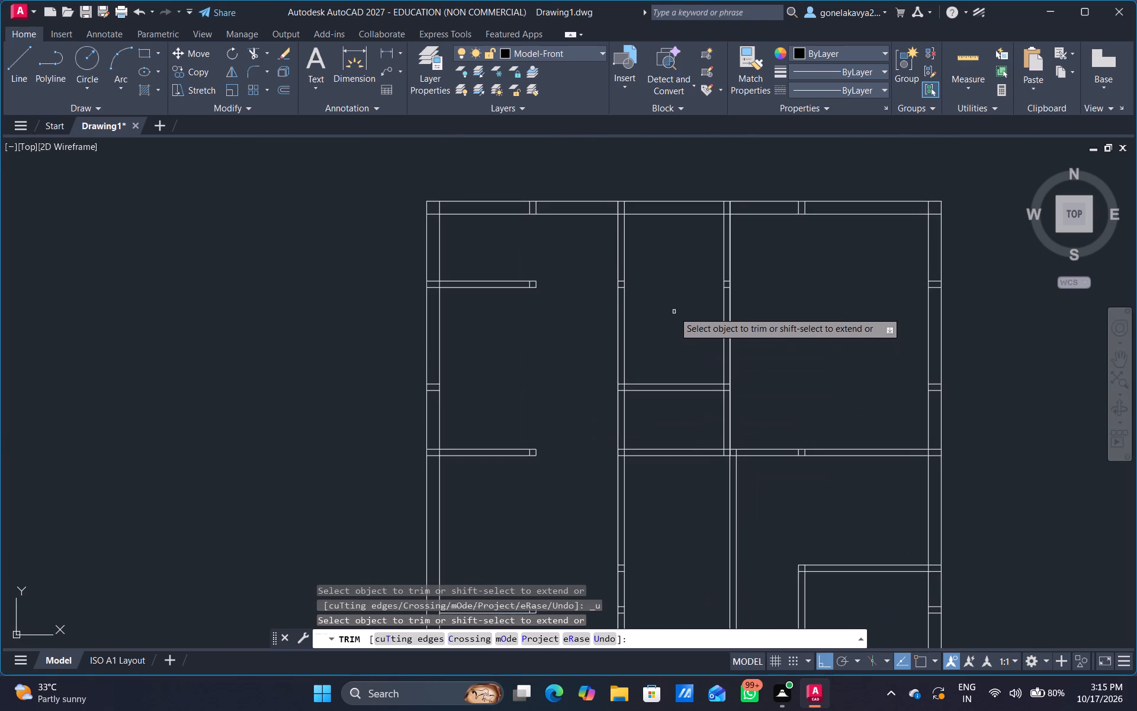
pyautogui.moveTo(680, 315); pyautogui.dragTo(689, 332, button='middle')
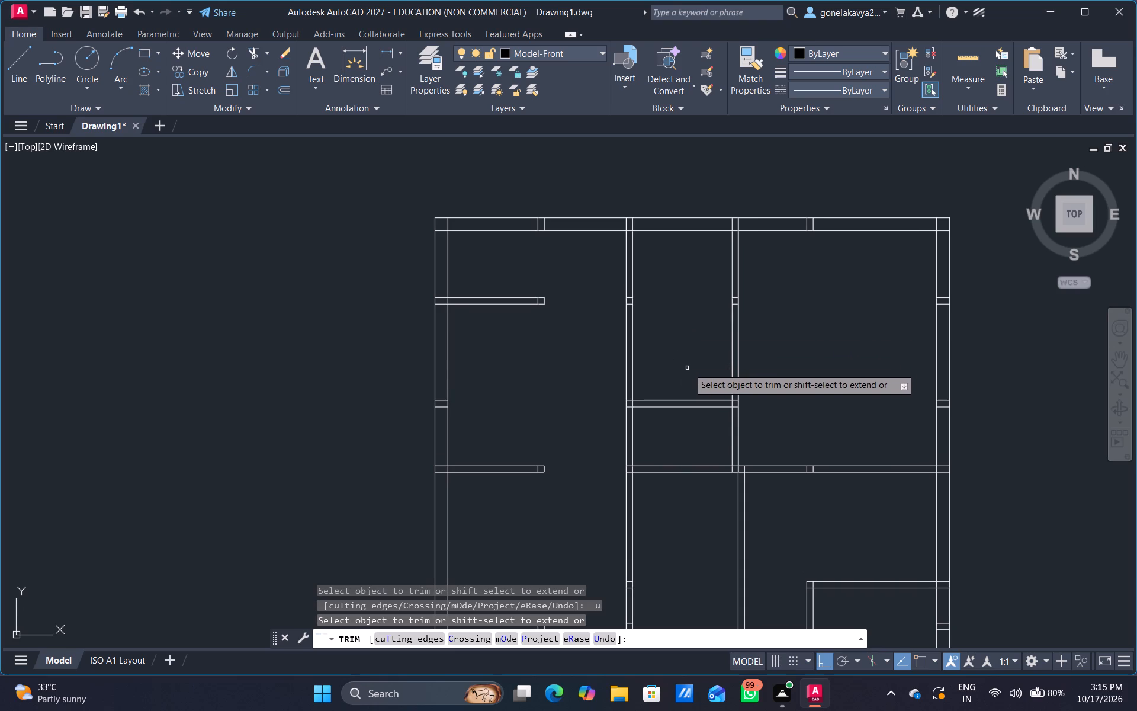
pyautogui.moveTo(684, 377); pyautogui.dragTo(685, 345, button='middle')
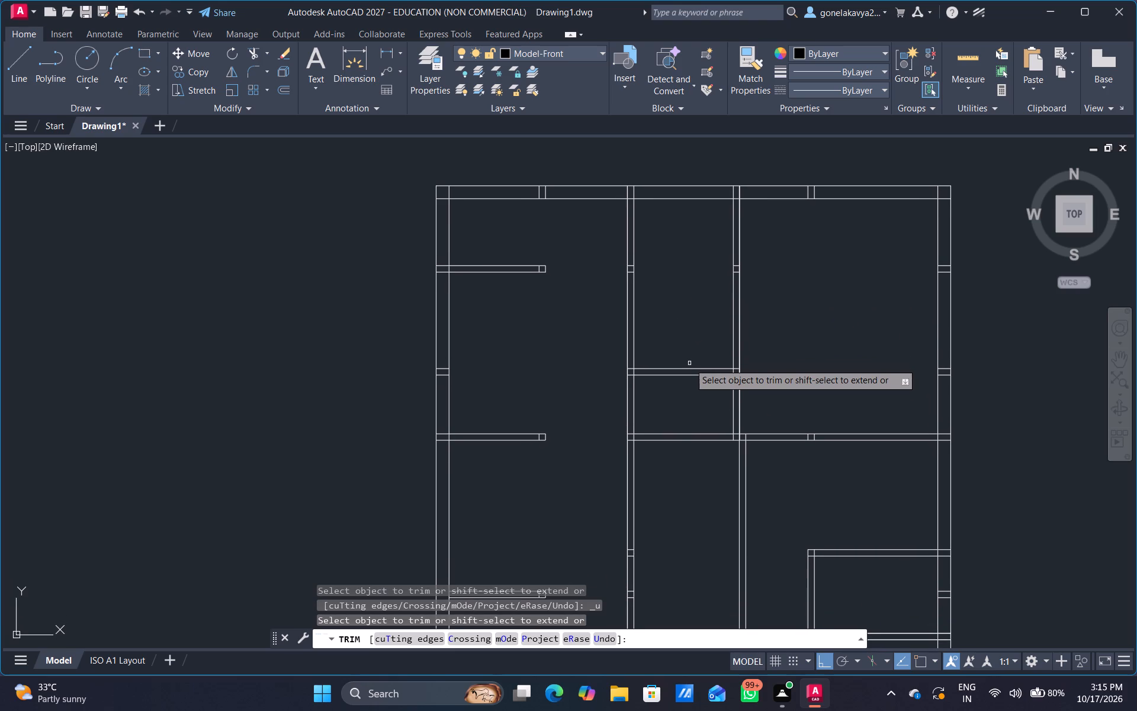
pyautogui.moveTo(689, 332); pyautogui.dragTo(667, 395, button='middle')
pyautogui.press('Escape')
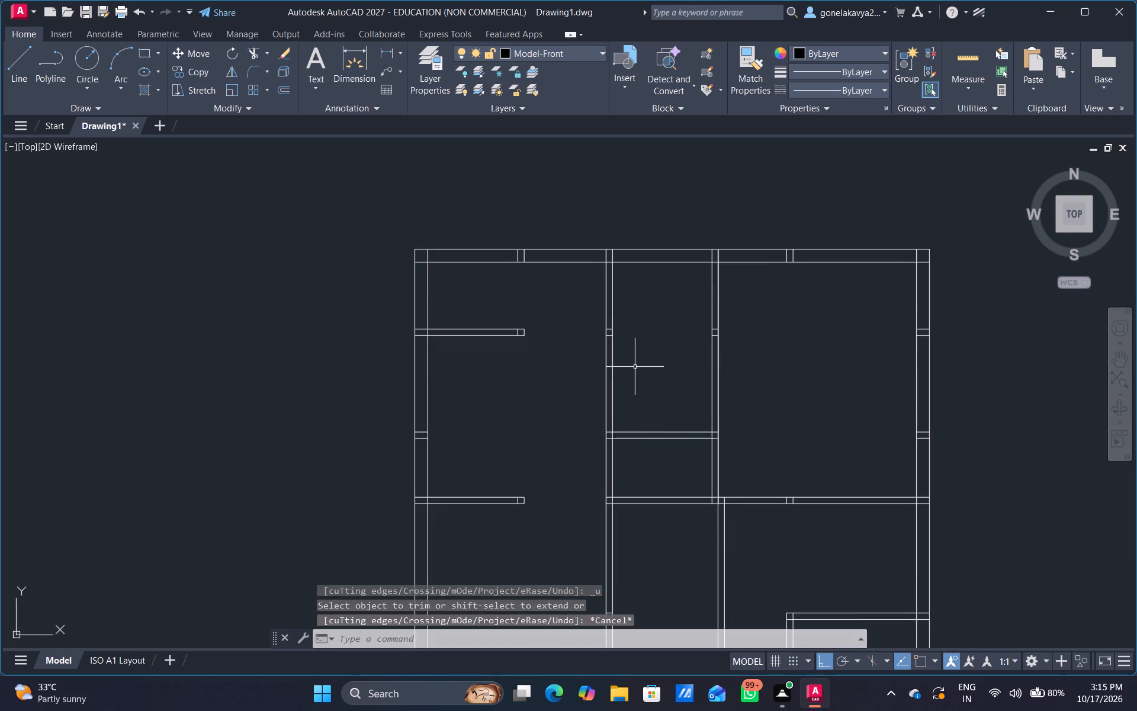
pyautogui.write('OP')
pyautogui.press('BackSpace')
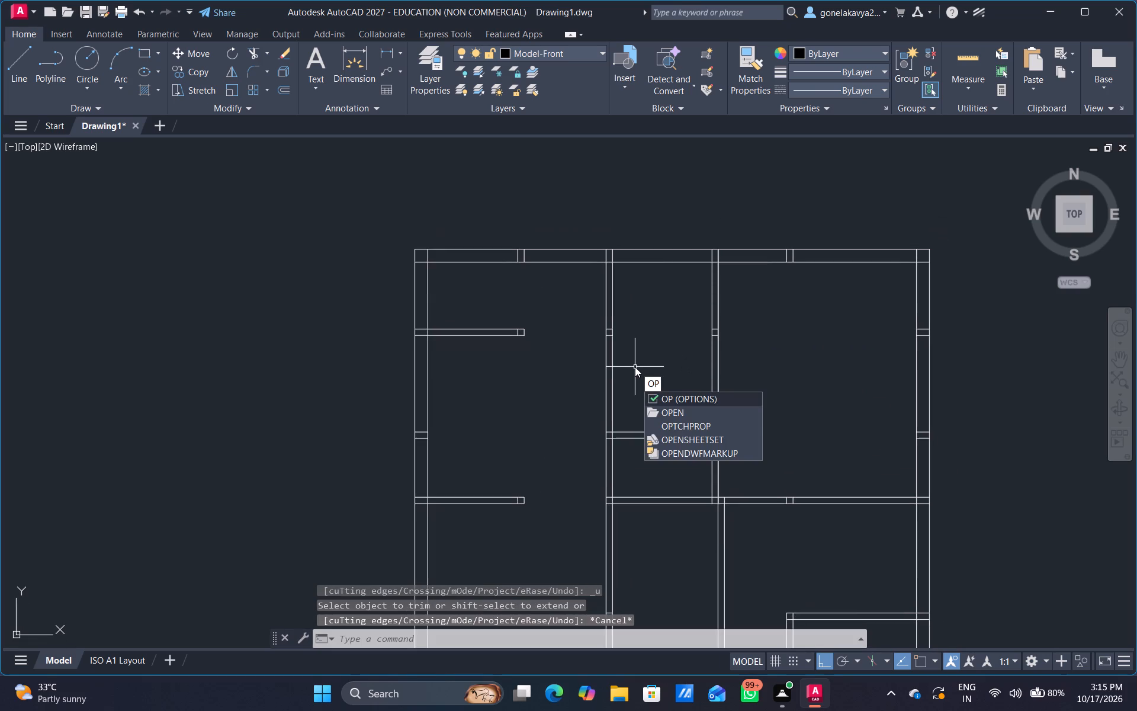
pyautogui.press('Return')
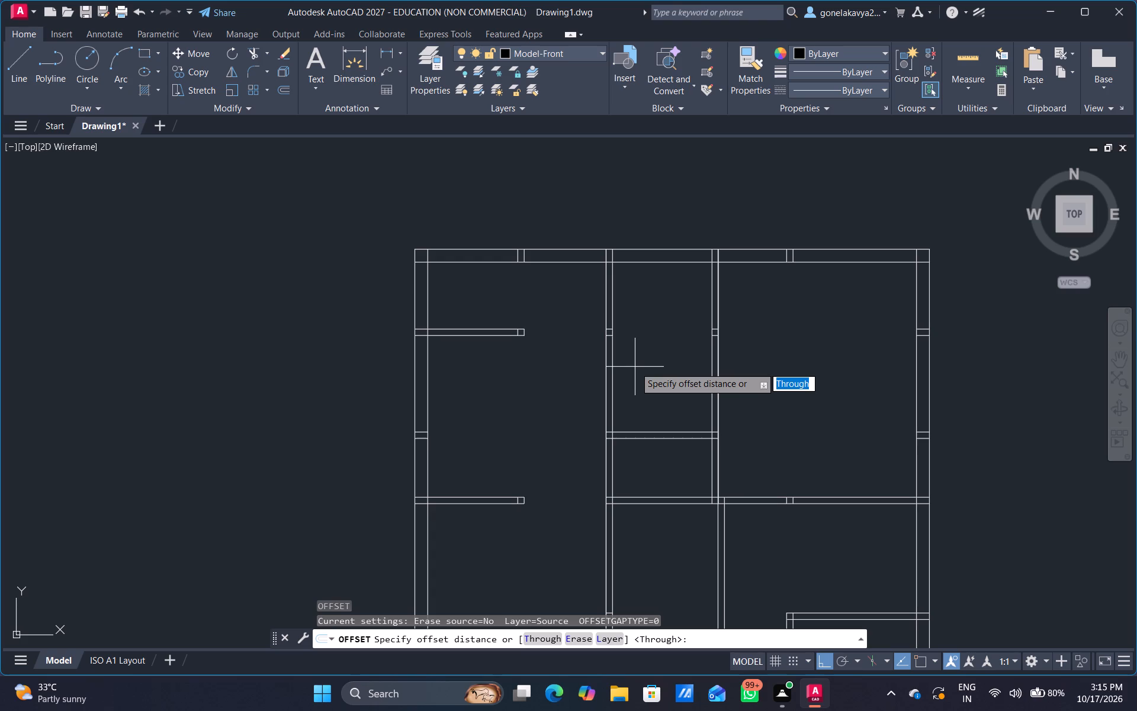
pyautogui.write("3'")
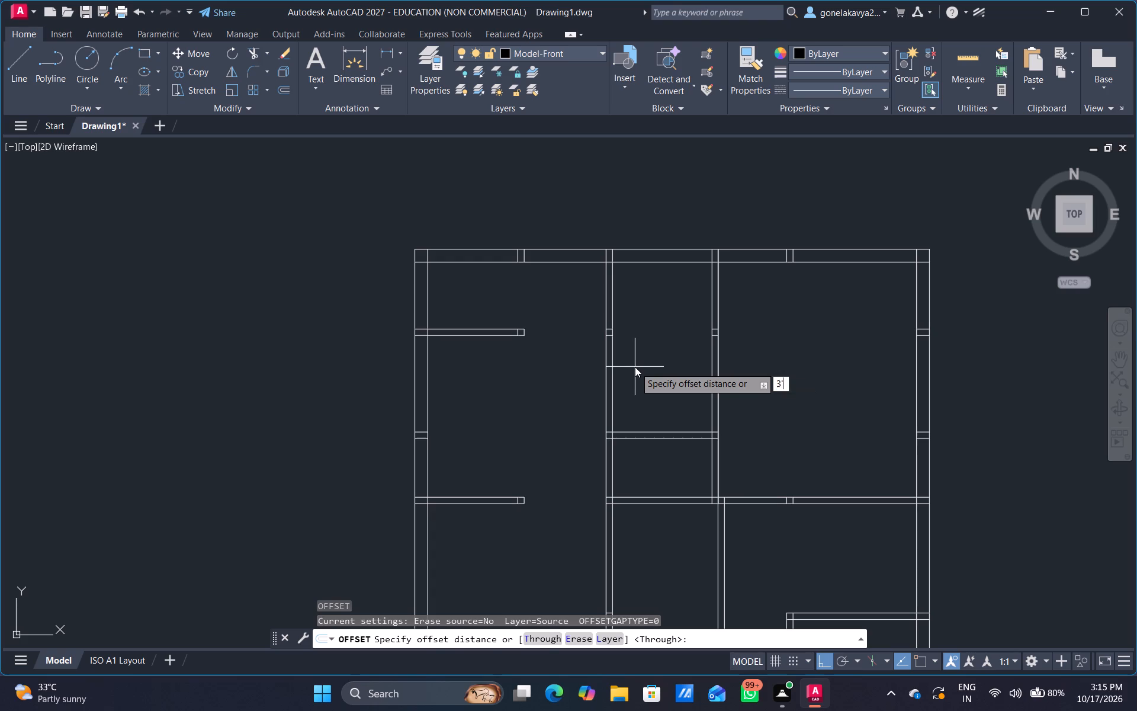
pyautogui.press('Return')
pyautogui.click(613, 390)
pyautogui.click(645, 383)
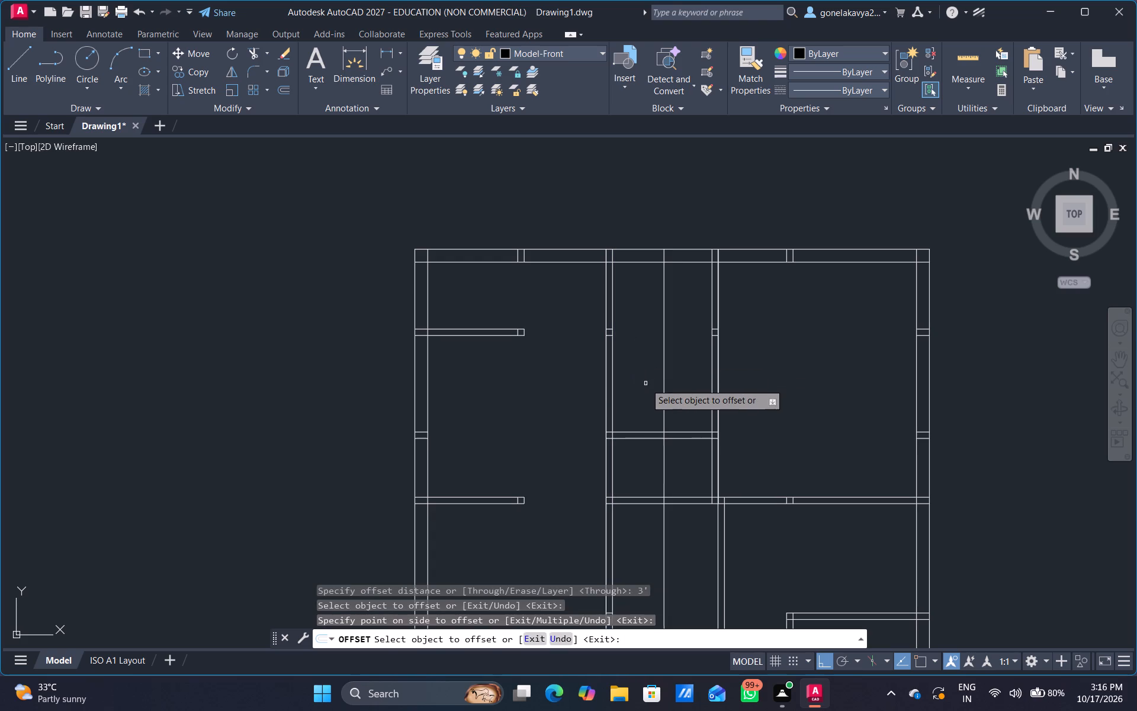
pyautogui.press('Escape')
# Trim the upper middle room's short horizontal partition beyond the 3' offset line, and that offset line above and below it, leaving a capped stub.
pyautogui.press('t')
pyautogui.write('R')
pyautogui.press('space')
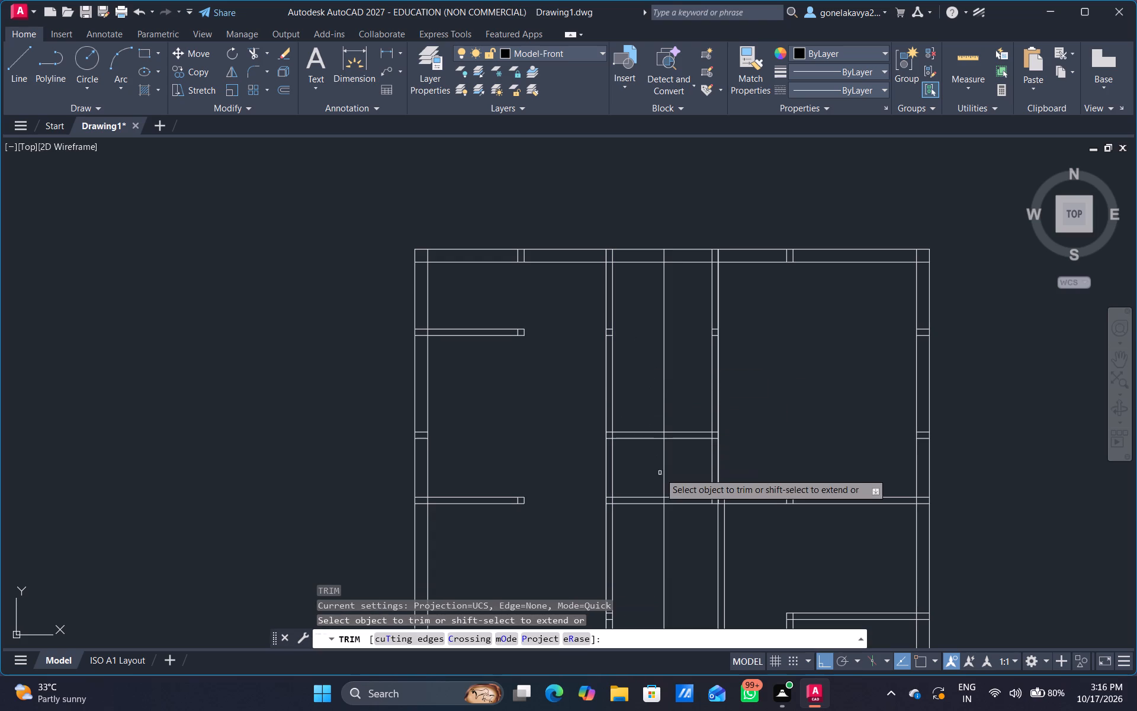
pyautogui.moveTo(684, 464); pyautogui.dragTo(666, 425, button='middle')
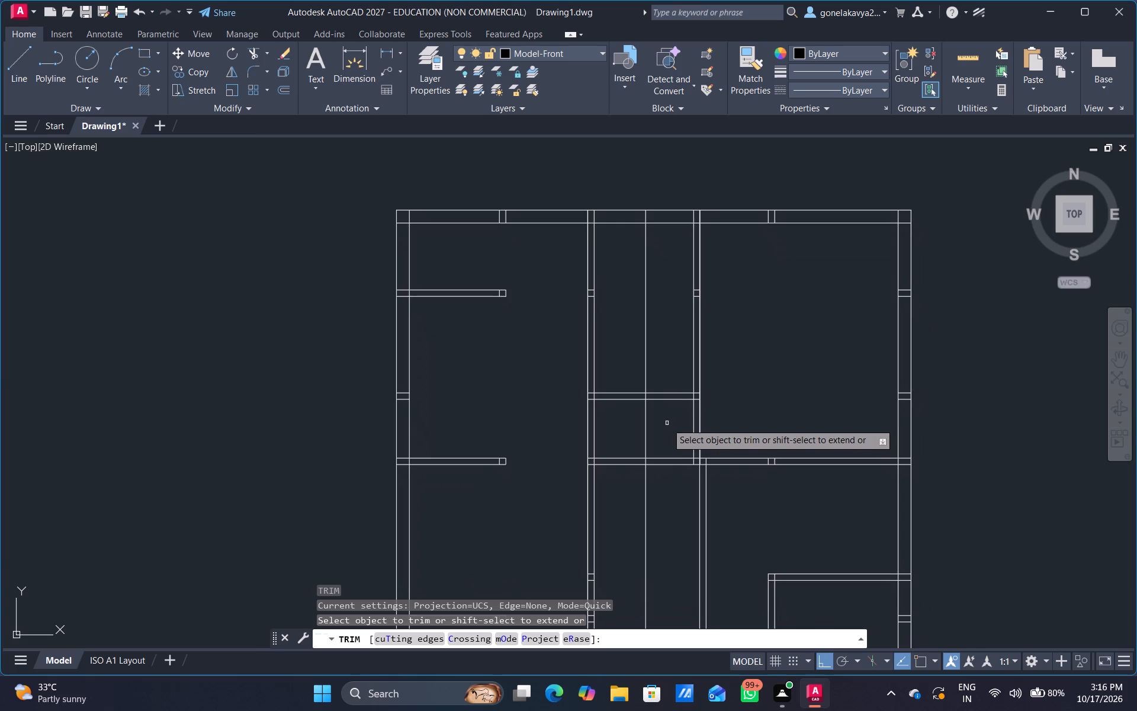
pyautogui.scroll(2, 666, 404)
pyautogui.moveTo(673, 326); pyautogui.dragTo(663, 429)
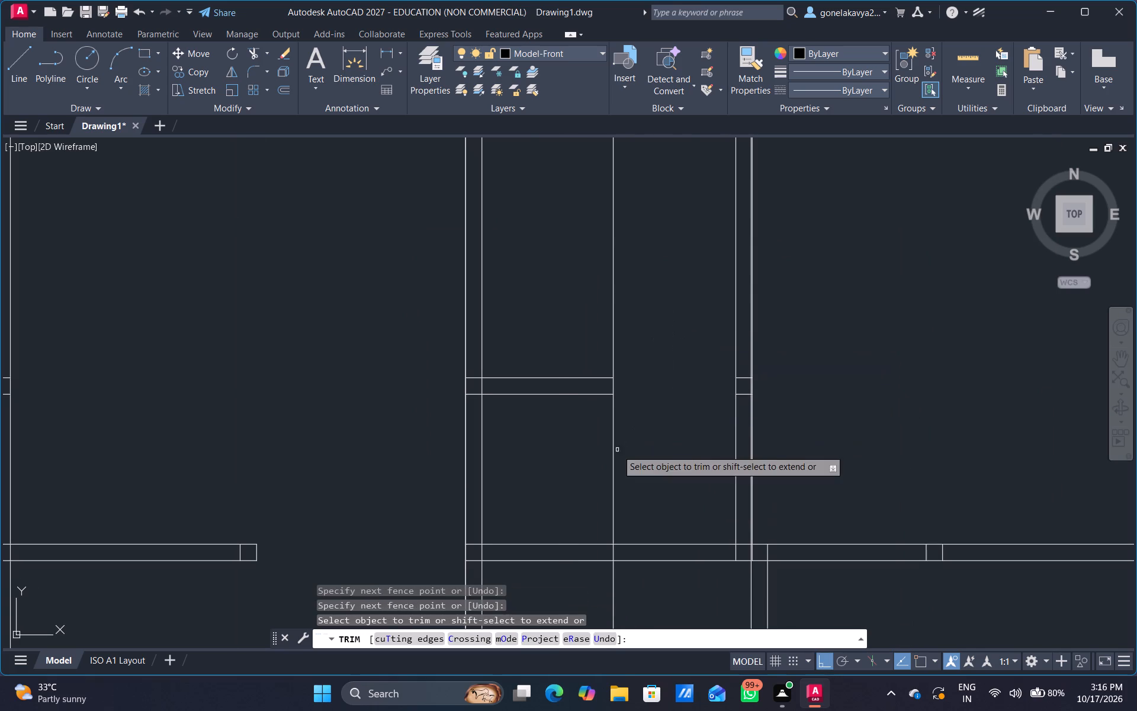
pyautogui.moveTo(625, 446); pyautogui.dragTo(565, 497)
pyautogui.moveTo(659, 322); pyautogui.dragTo(544, 321)
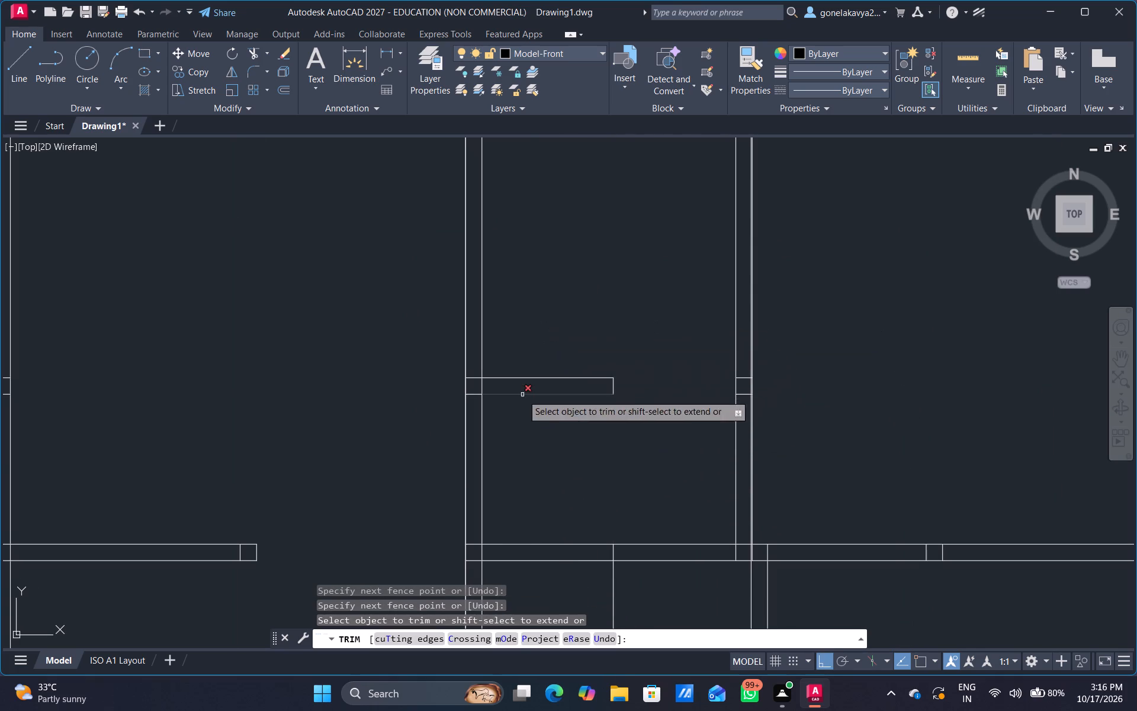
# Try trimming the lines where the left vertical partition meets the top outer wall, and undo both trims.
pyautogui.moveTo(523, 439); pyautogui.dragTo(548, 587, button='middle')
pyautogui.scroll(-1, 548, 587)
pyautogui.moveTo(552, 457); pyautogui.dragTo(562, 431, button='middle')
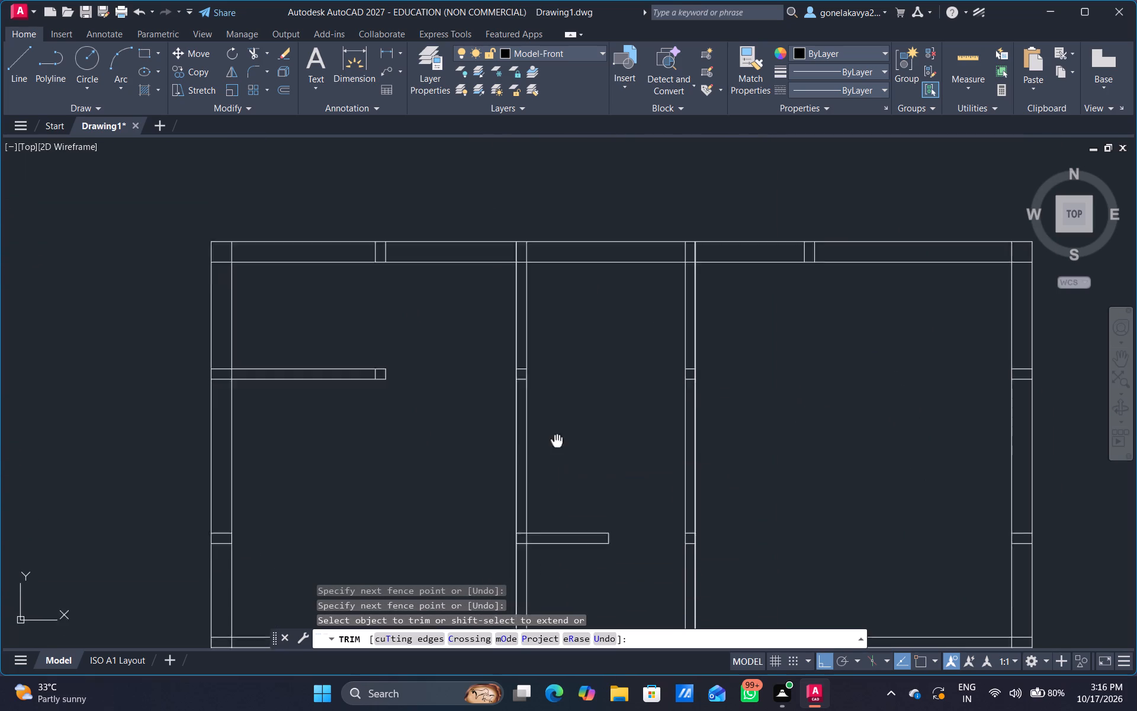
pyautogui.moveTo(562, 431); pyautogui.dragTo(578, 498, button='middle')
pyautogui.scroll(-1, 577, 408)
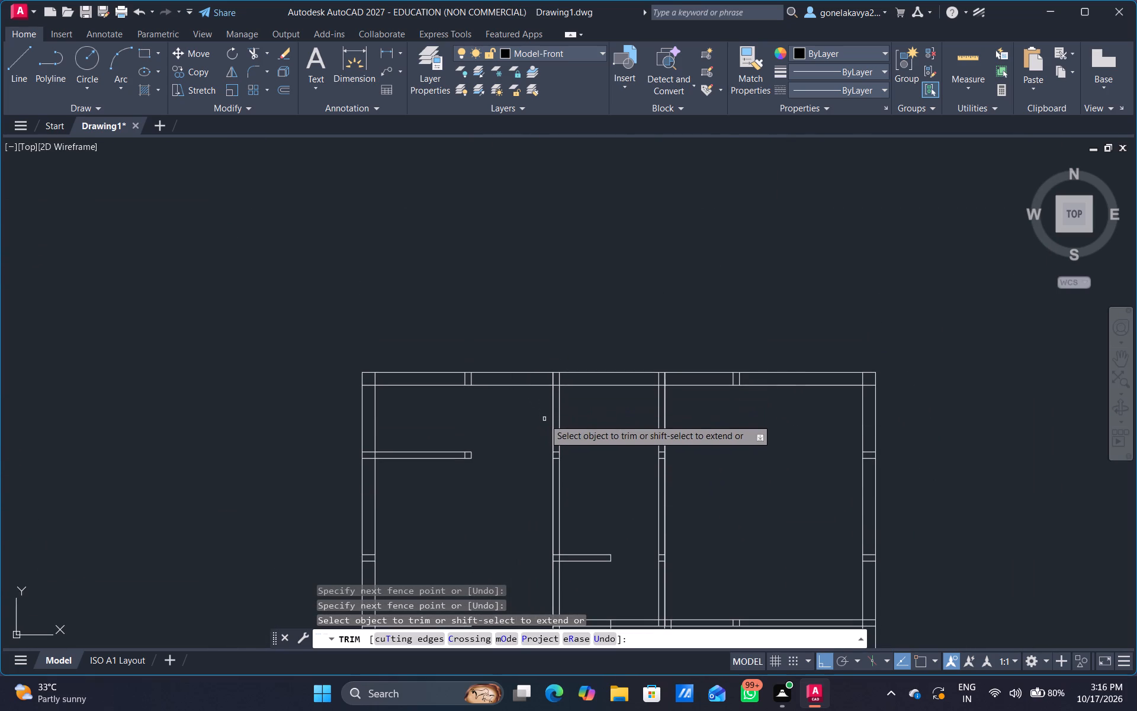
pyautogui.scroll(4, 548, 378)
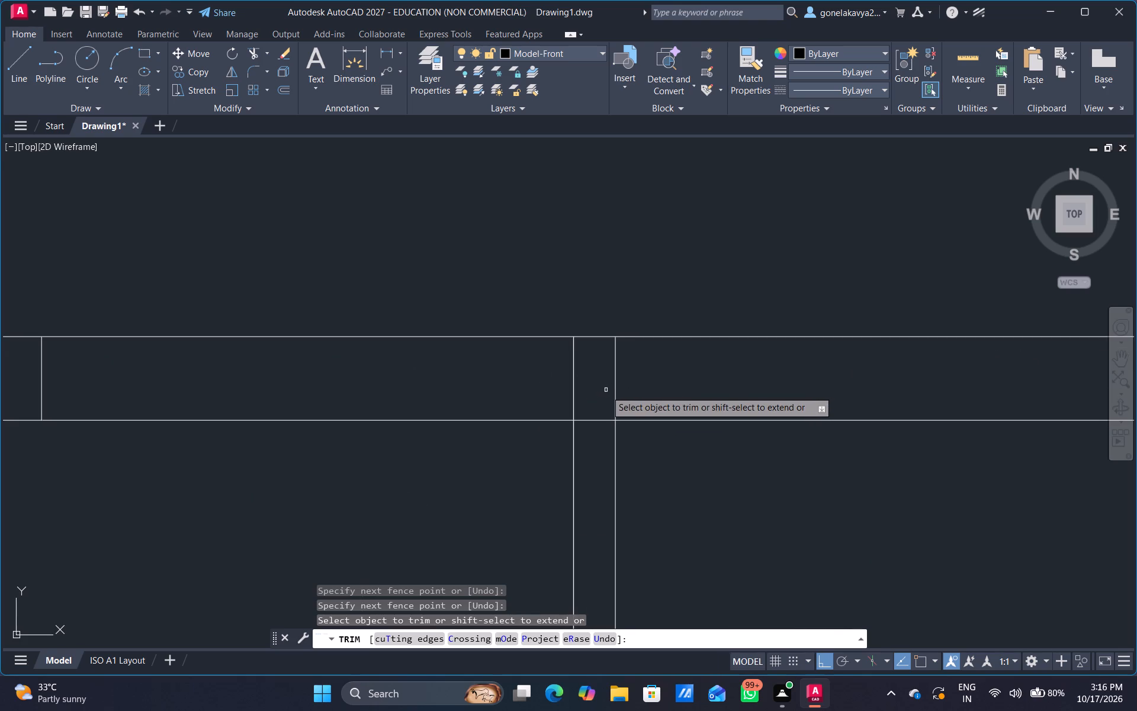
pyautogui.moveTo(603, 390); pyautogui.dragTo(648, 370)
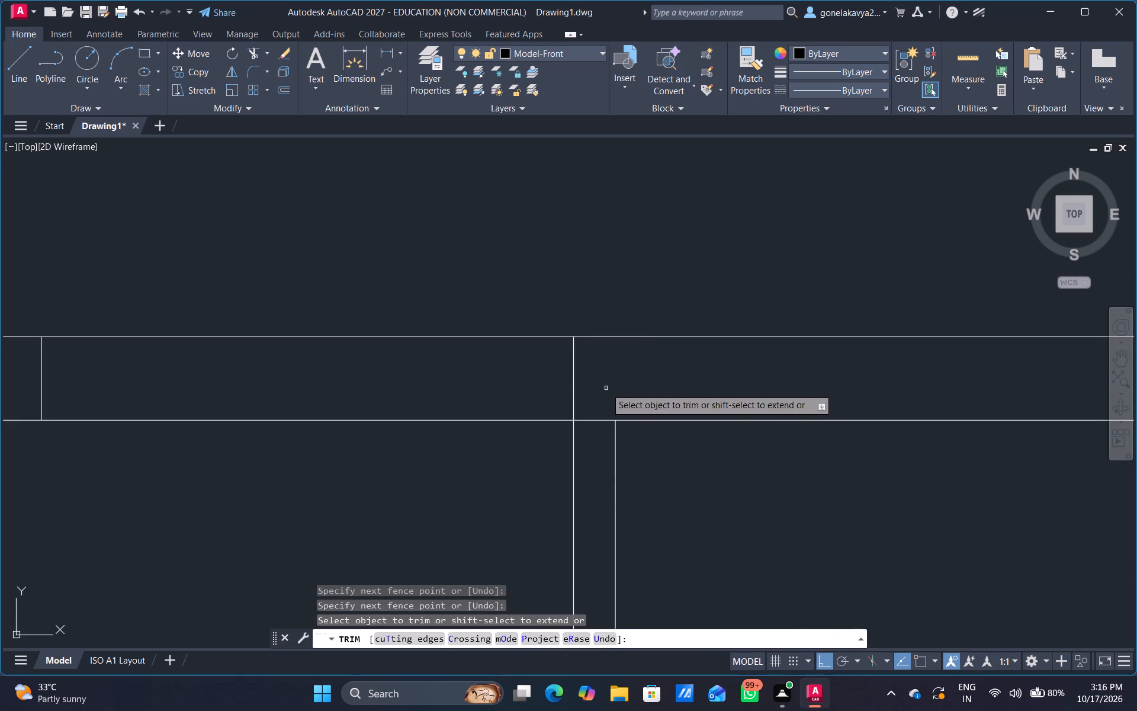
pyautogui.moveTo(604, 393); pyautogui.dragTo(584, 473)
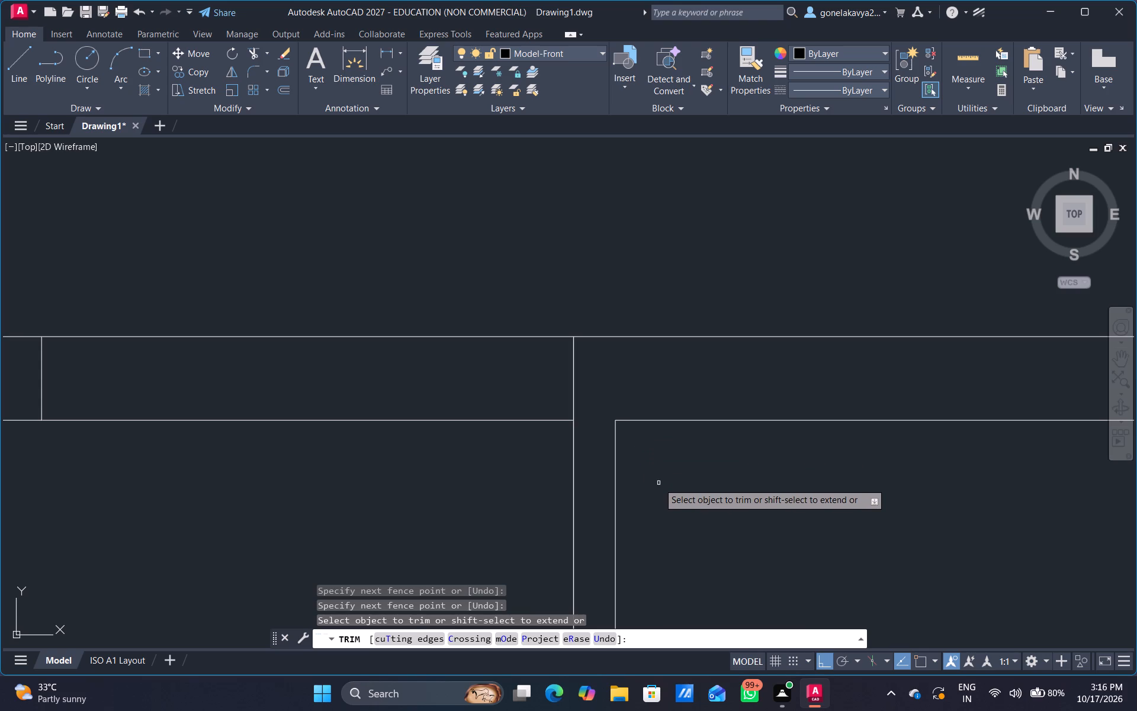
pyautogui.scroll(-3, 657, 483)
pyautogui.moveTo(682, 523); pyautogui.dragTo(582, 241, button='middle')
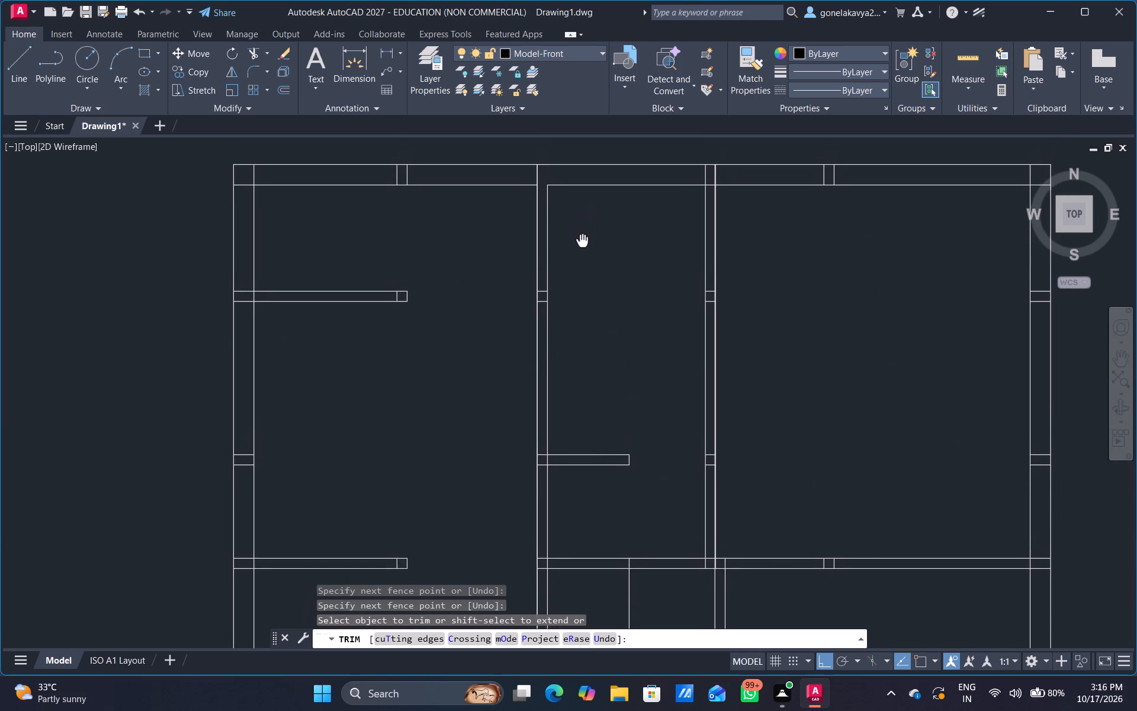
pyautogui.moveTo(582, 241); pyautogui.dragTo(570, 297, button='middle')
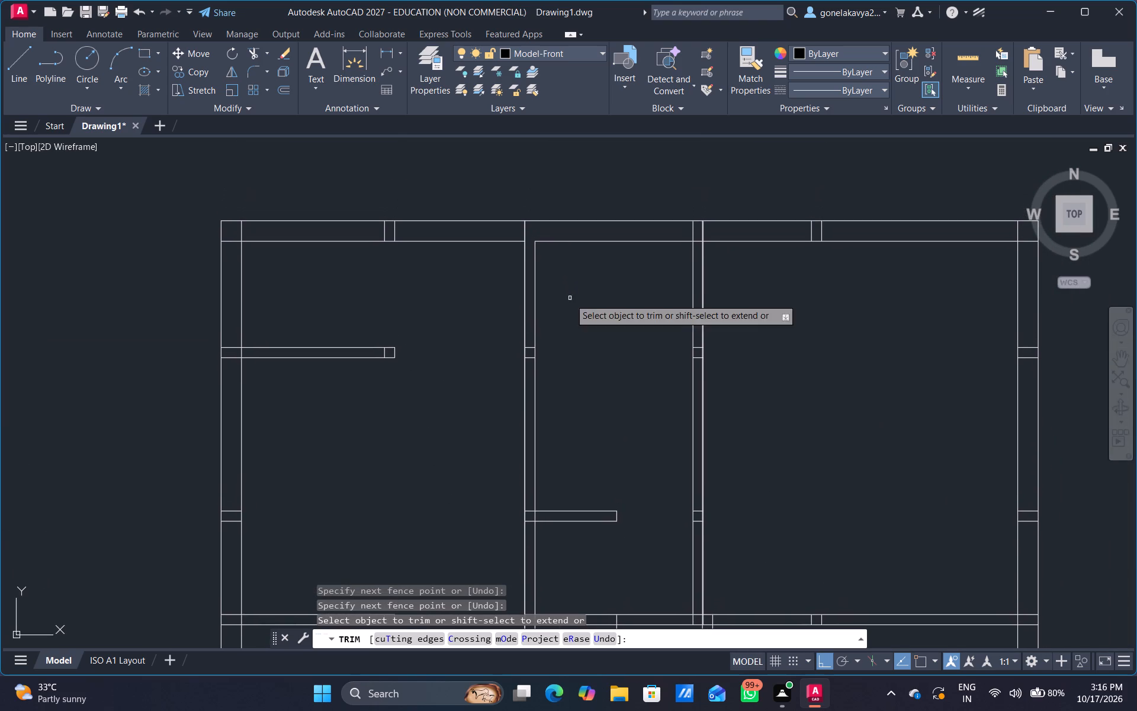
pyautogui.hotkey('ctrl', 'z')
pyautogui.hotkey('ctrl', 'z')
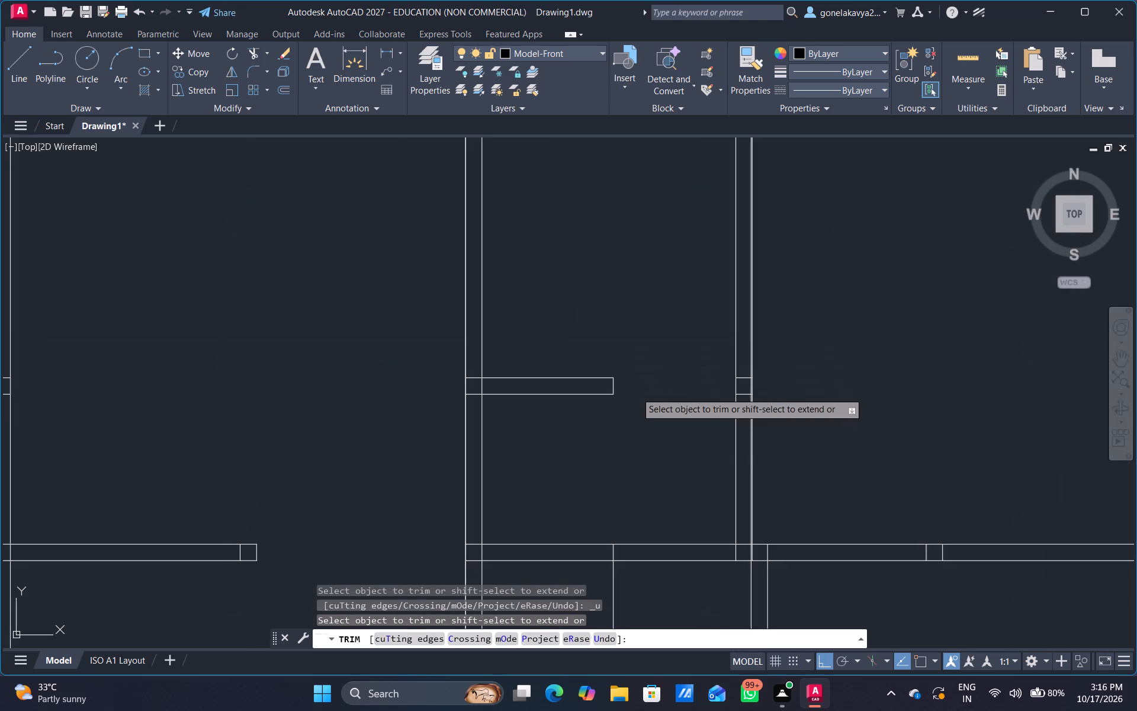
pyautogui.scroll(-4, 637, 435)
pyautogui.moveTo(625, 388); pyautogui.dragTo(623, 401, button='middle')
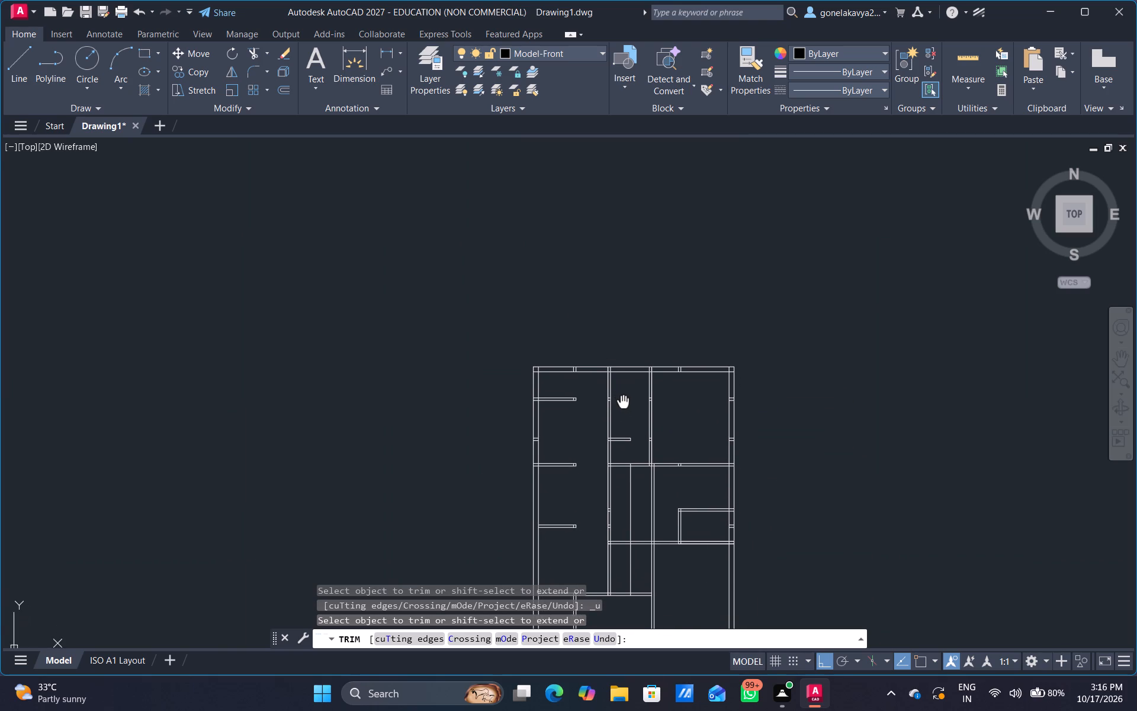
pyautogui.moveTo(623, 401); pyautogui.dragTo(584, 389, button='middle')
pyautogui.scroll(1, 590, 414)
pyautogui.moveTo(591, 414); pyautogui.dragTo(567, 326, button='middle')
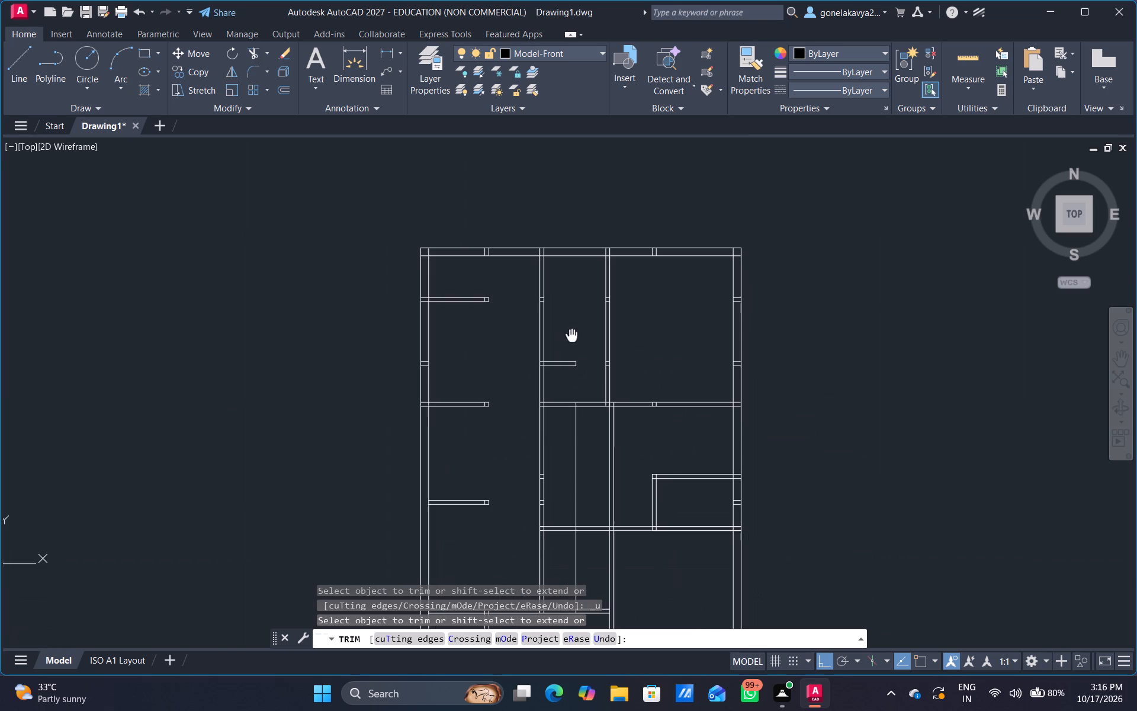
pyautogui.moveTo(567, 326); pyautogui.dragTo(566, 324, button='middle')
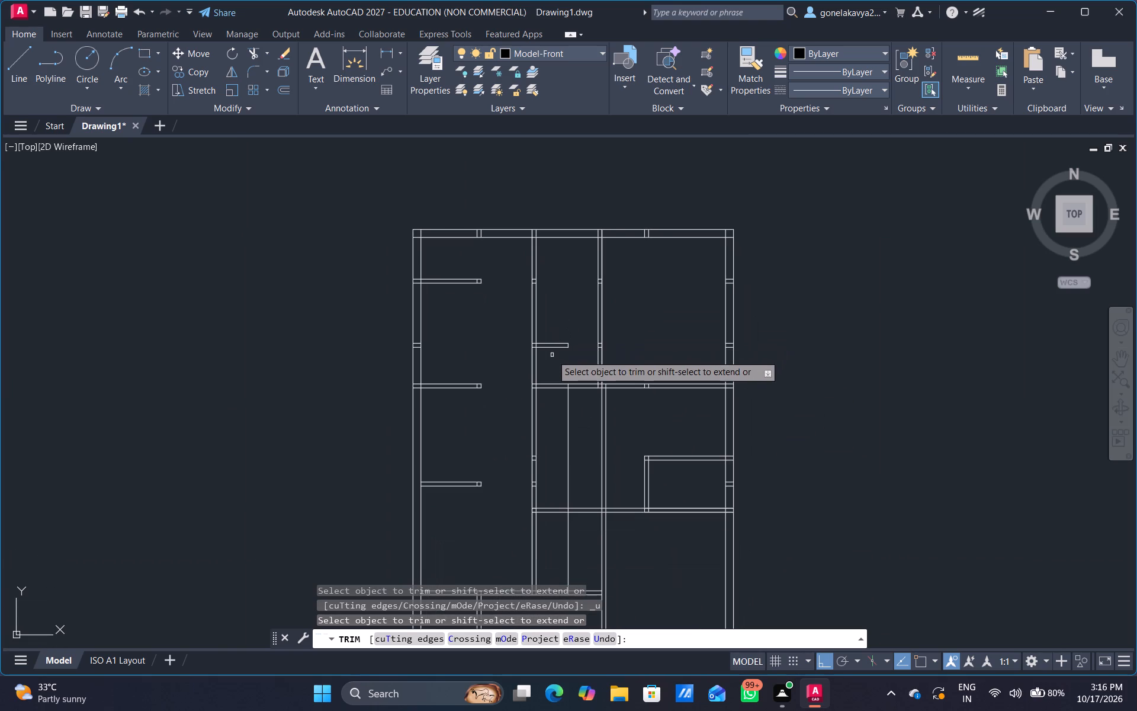
# Trim the central vertical partition between the upper middle room's short stub level and the horizontal partition below, clearing its leftover pieces inside that partition.
pyautogui.moveTo(577, 361); pyautogui.dragTo(556, 324, button='middle')
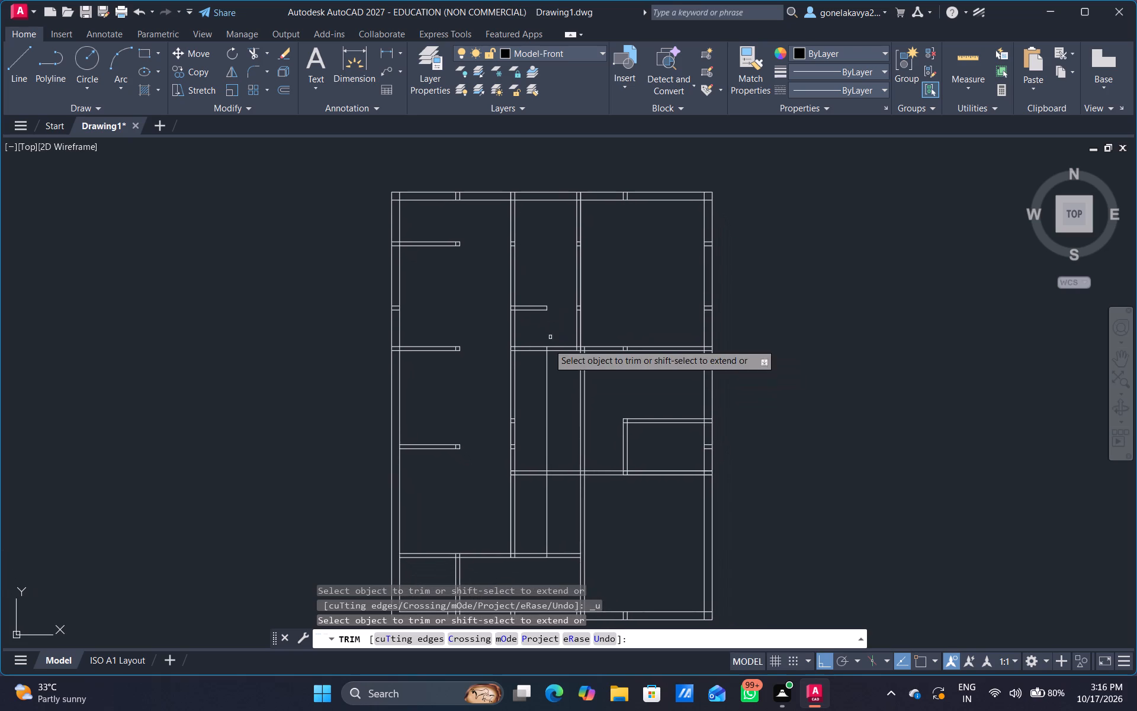
pyautogui.scroll(2, 544, 362)
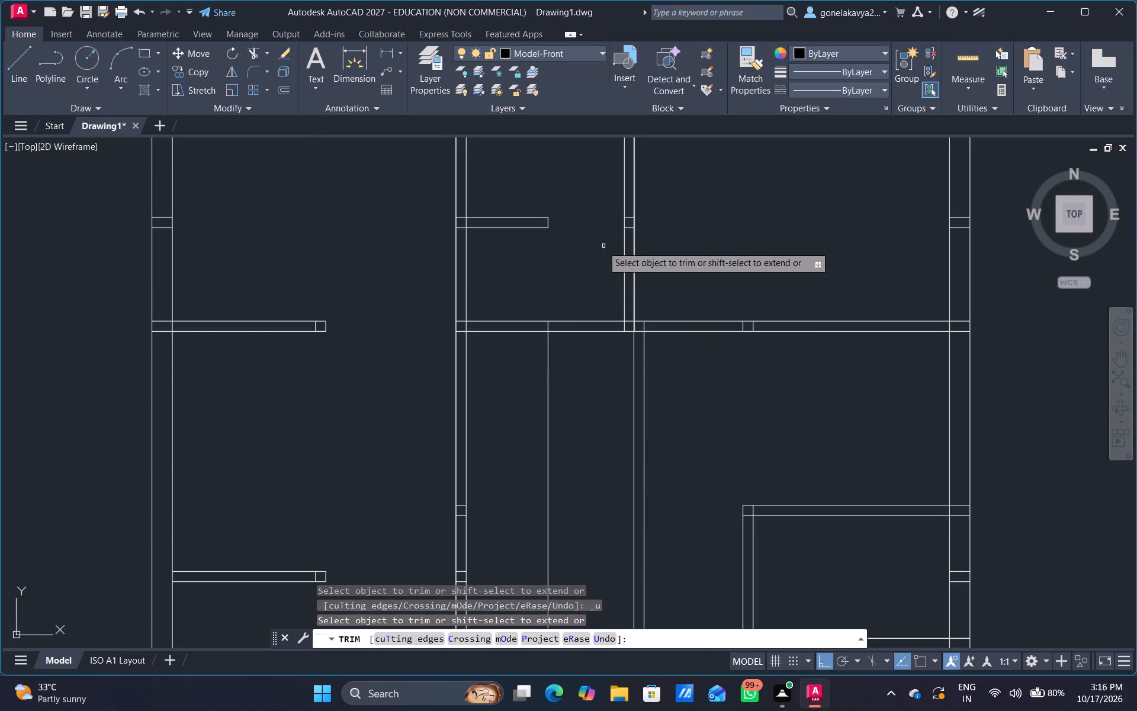
pyautogui.moveTo(602, 246); pyautogui.dragTo(599, 290, button='middle')
pyautogui.moveTo(592, 308); pyautogui.dragTo(645, 310)
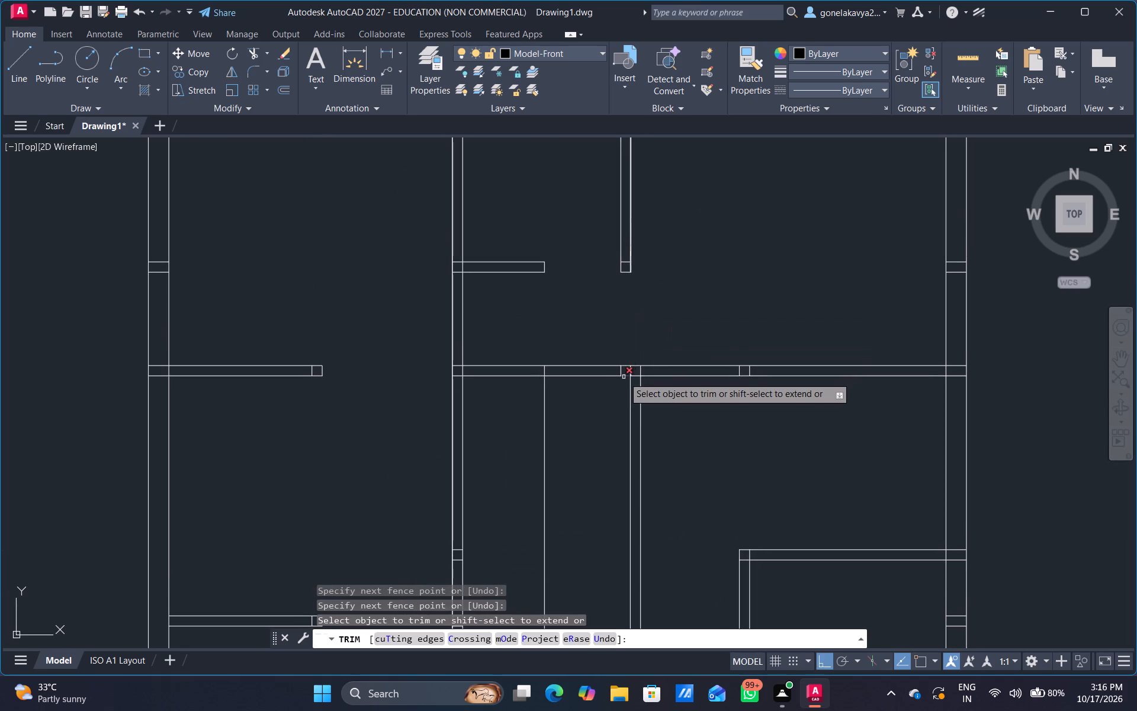
pyautogui.scroll(4, 628, 369)
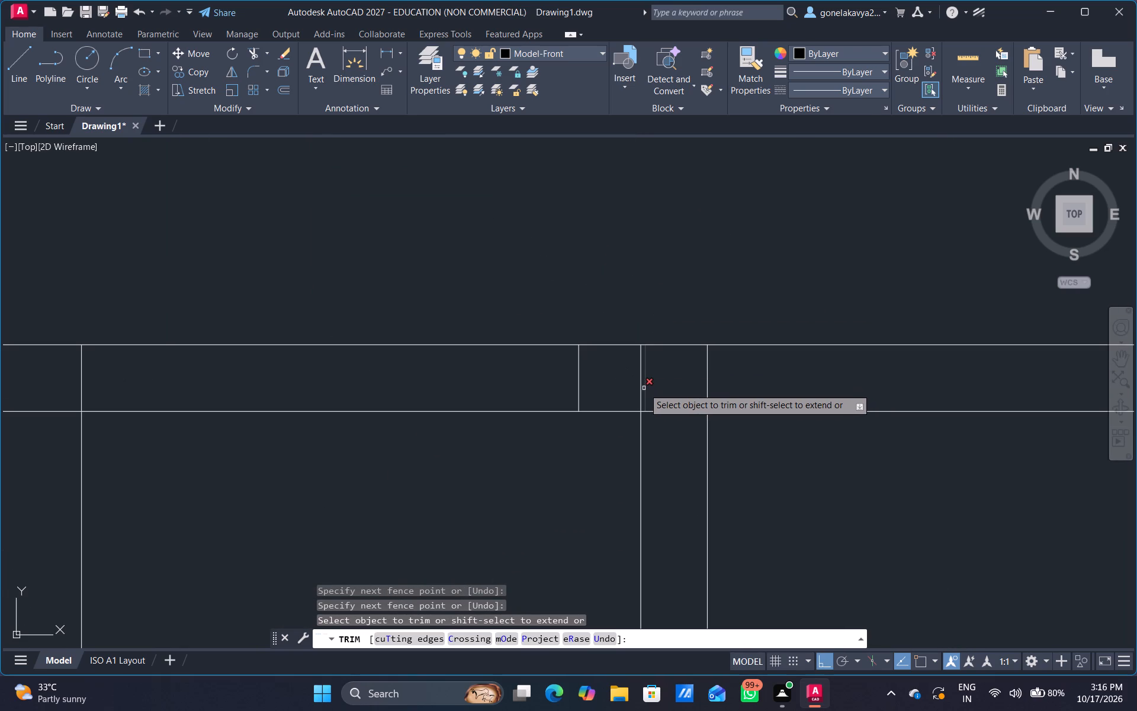
pyautogui.click(644, 388)
pyautogui.moveTo(586, 383); pyautogui.dragTo(560, 387)
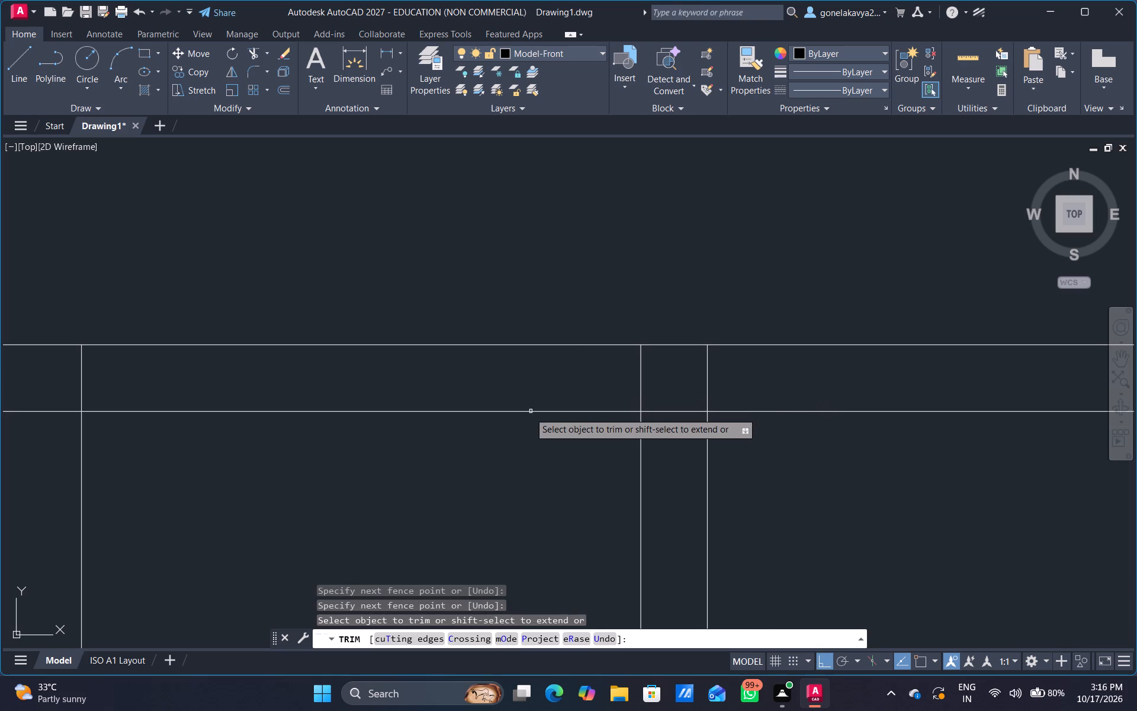
pyautogui.scroll(-2, 521, 432)
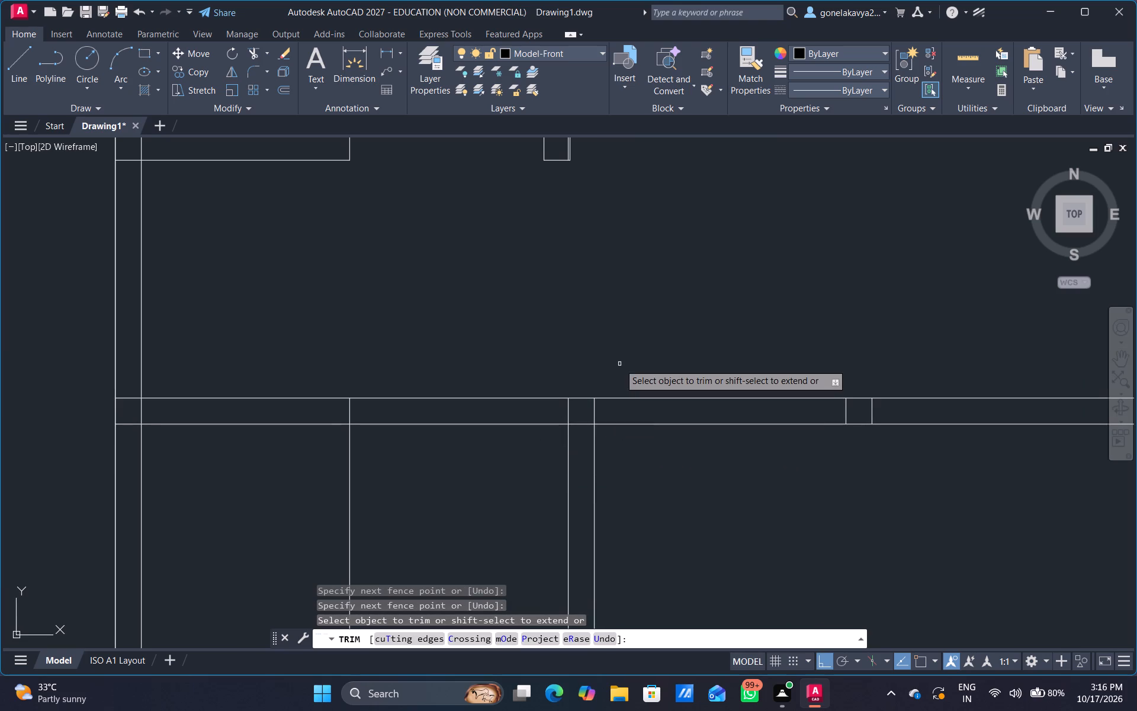
pyautogui.press('Escape')
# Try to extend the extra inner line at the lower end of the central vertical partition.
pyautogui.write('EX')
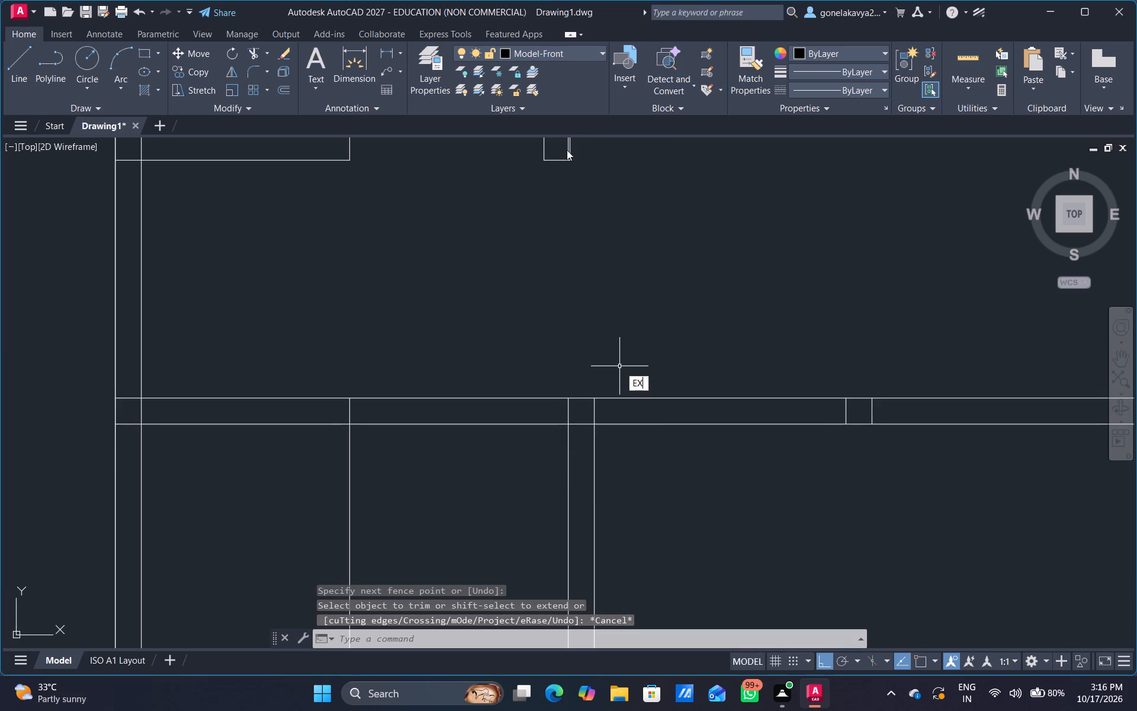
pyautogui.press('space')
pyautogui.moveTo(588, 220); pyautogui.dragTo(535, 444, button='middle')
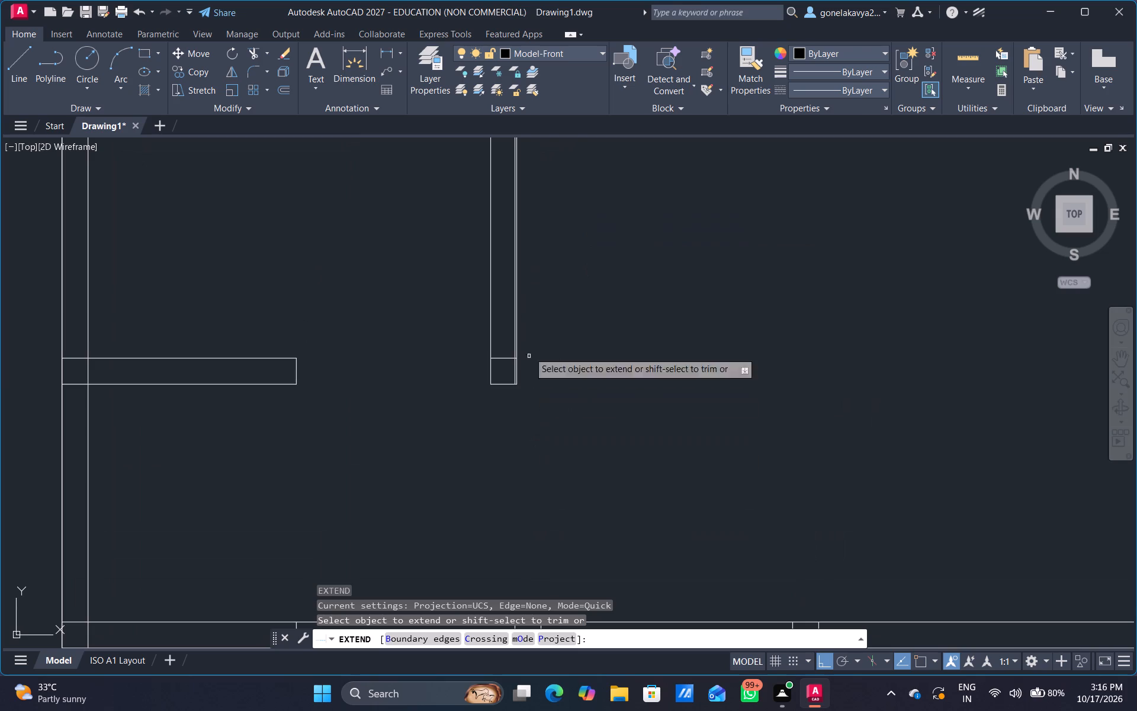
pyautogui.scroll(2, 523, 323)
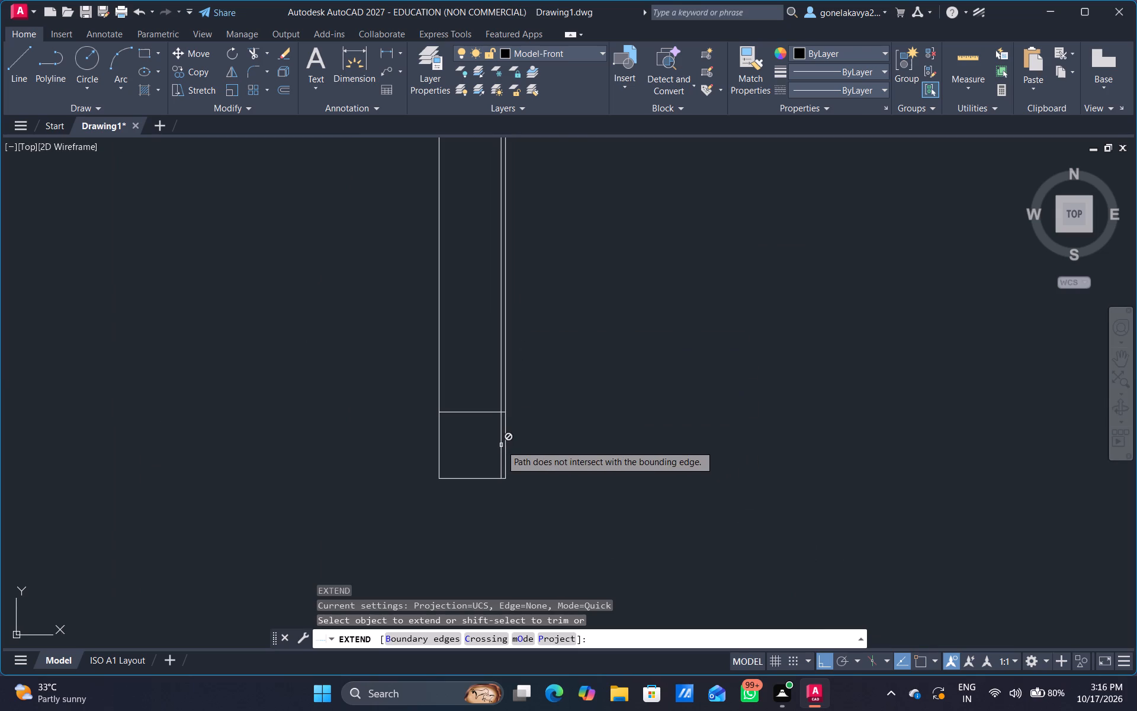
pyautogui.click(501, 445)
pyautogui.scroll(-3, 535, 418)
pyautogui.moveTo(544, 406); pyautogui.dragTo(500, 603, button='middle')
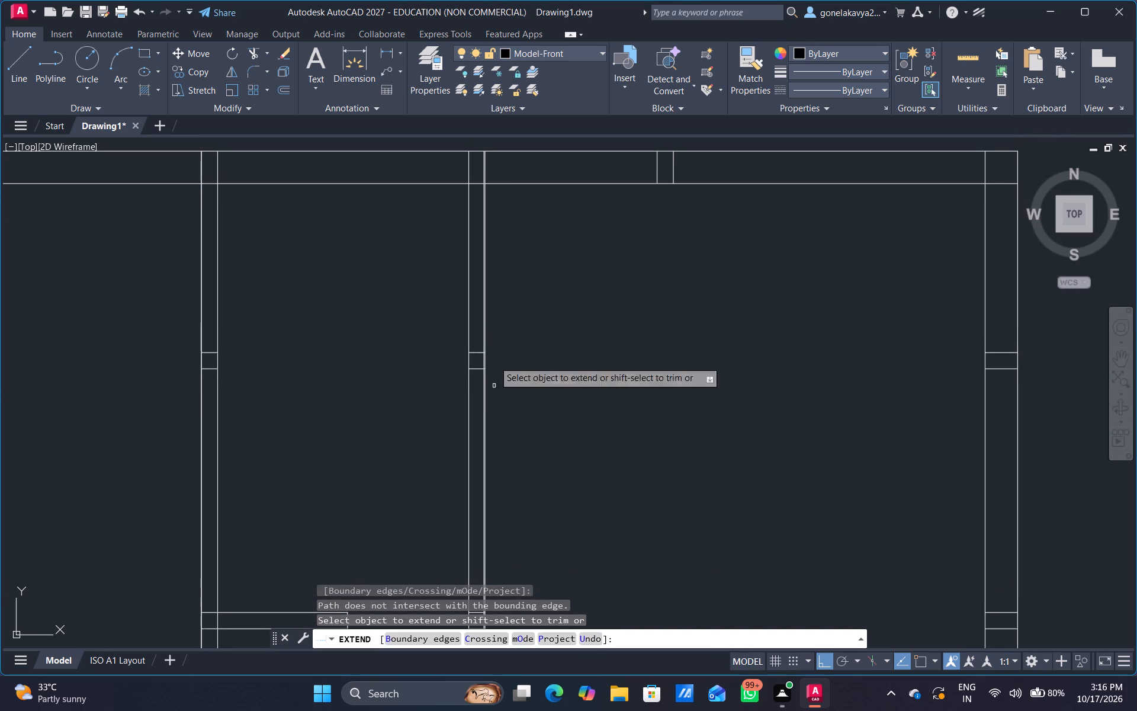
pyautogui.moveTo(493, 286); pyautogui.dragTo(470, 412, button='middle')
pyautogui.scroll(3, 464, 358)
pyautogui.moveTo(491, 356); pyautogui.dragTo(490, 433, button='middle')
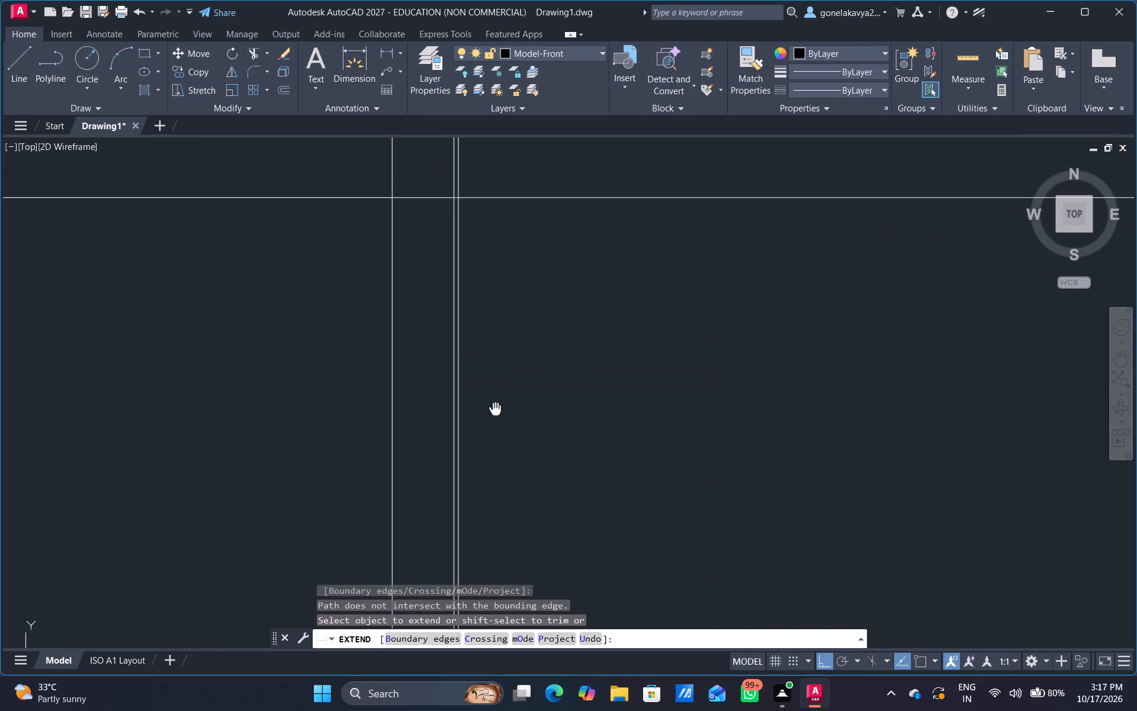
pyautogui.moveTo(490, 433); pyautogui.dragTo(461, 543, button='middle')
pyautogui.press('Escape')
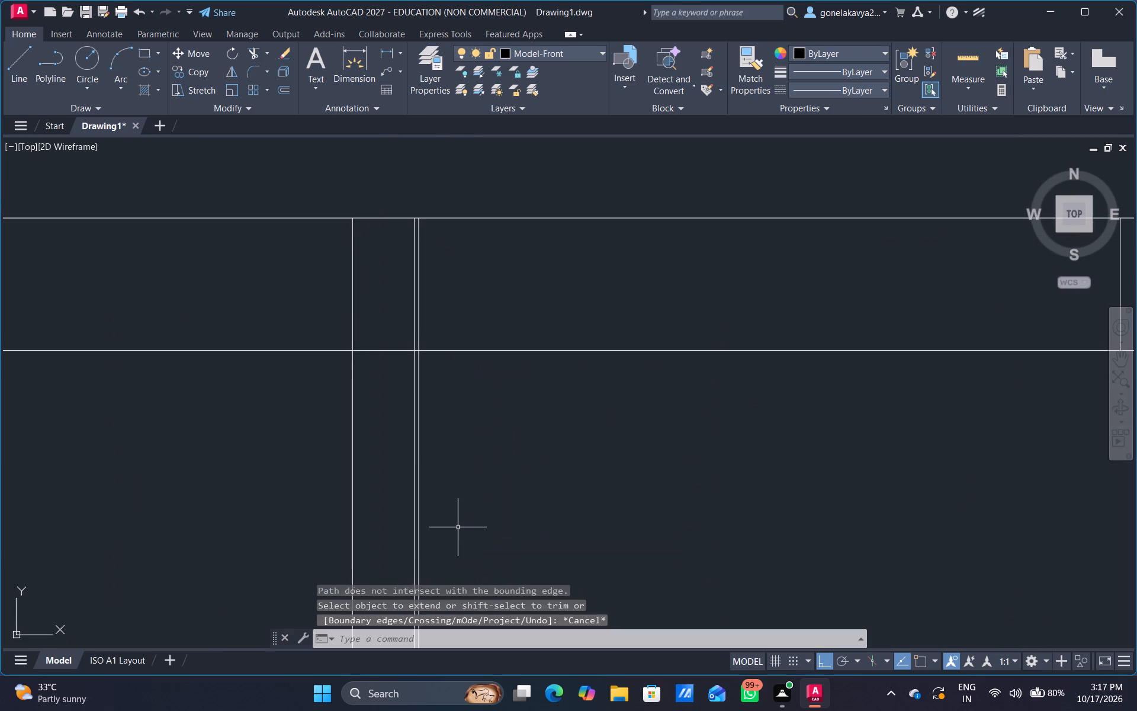
# Trim the duplicate line along the central vertical partition's right side, both below and within the top outer wall.
pyautogui.write('TR')
pyautogui.press('space')
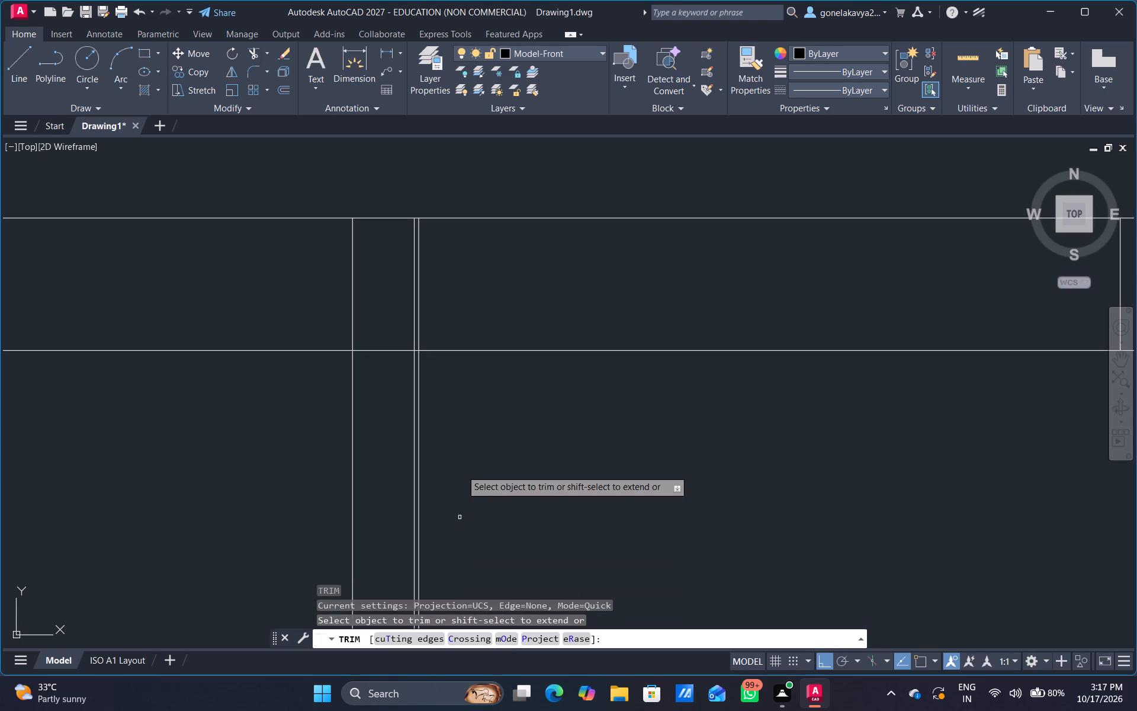
pyautogui.click(420, 441)
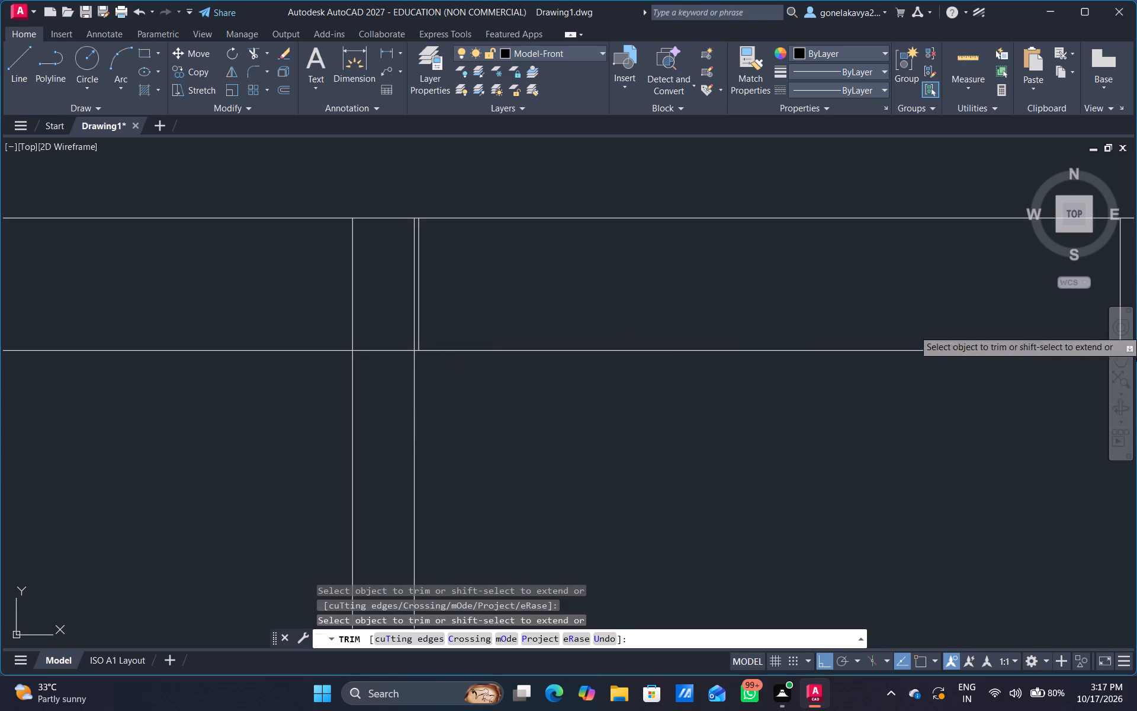
pyautogui.click(418, 332)
# Trim both lines of the horizontal partition between the central vertical partition and the short cross-lines to its right, leaving an opening.
pyautogui.scroll(-4, 462, 395)
pyautogui.moveTo(494, 463); pyautogui.dragTo(469, 302, button='middle')
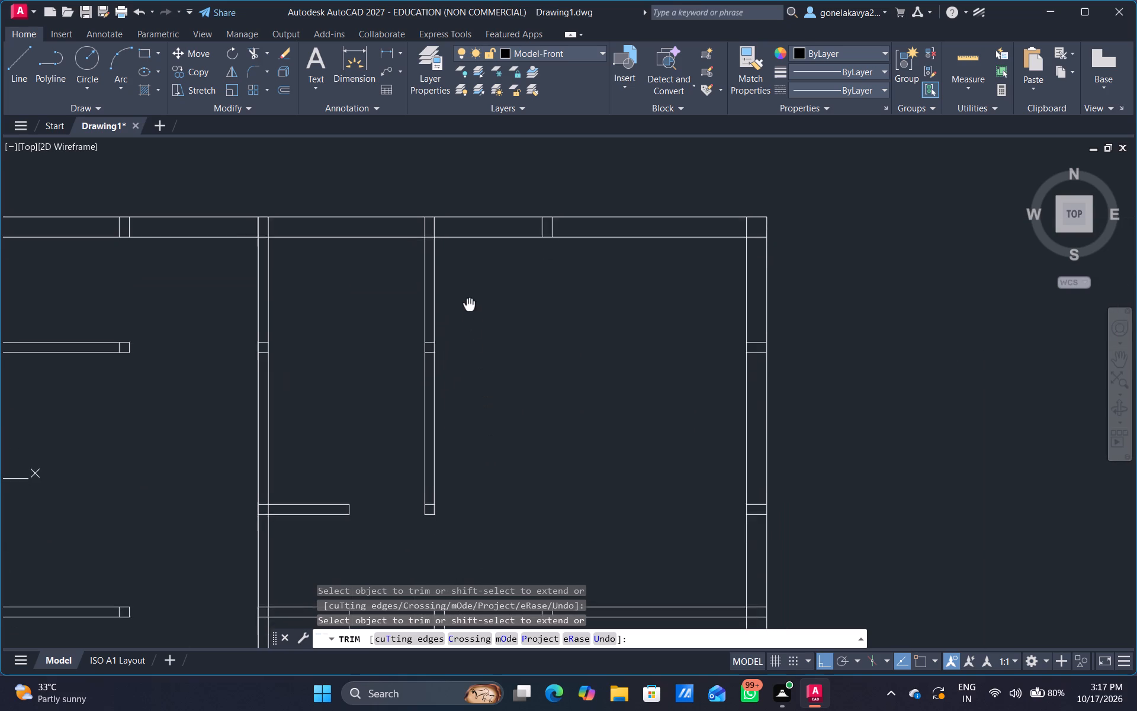
pyautogui.moveTo(469, 302); pyautogui.dragTo(469, 283, button='middle')
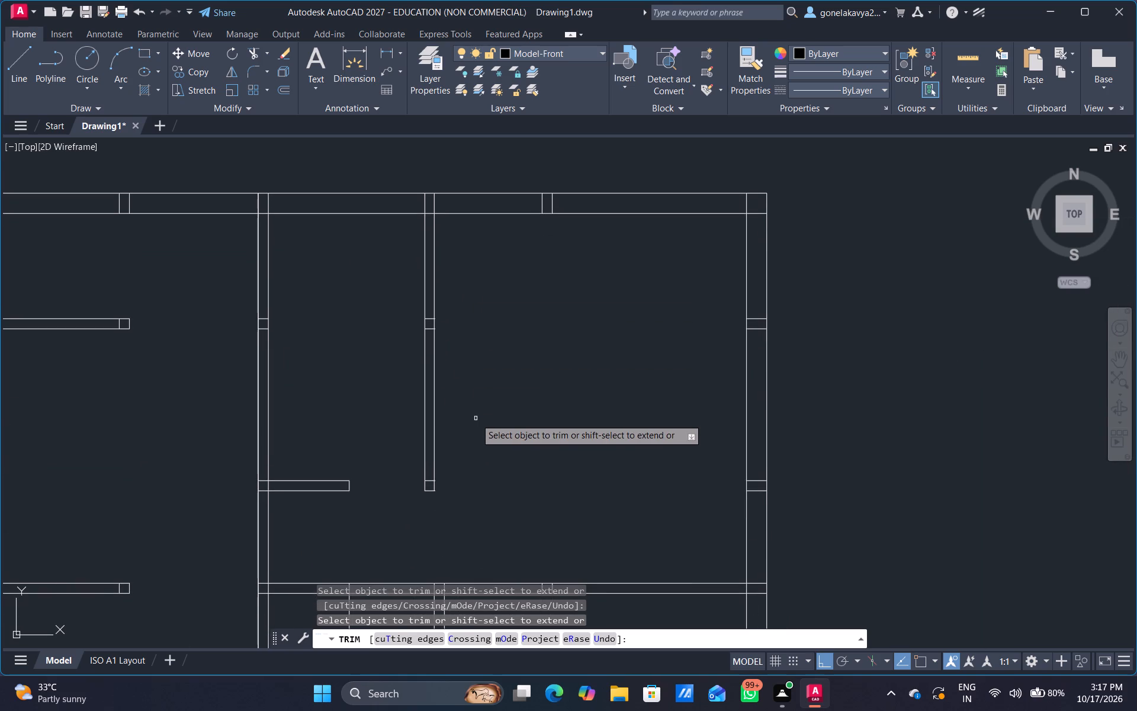
pyautogui.scroll(-3, 476, 418)
pyautogui.scroll(3, 477, 435)
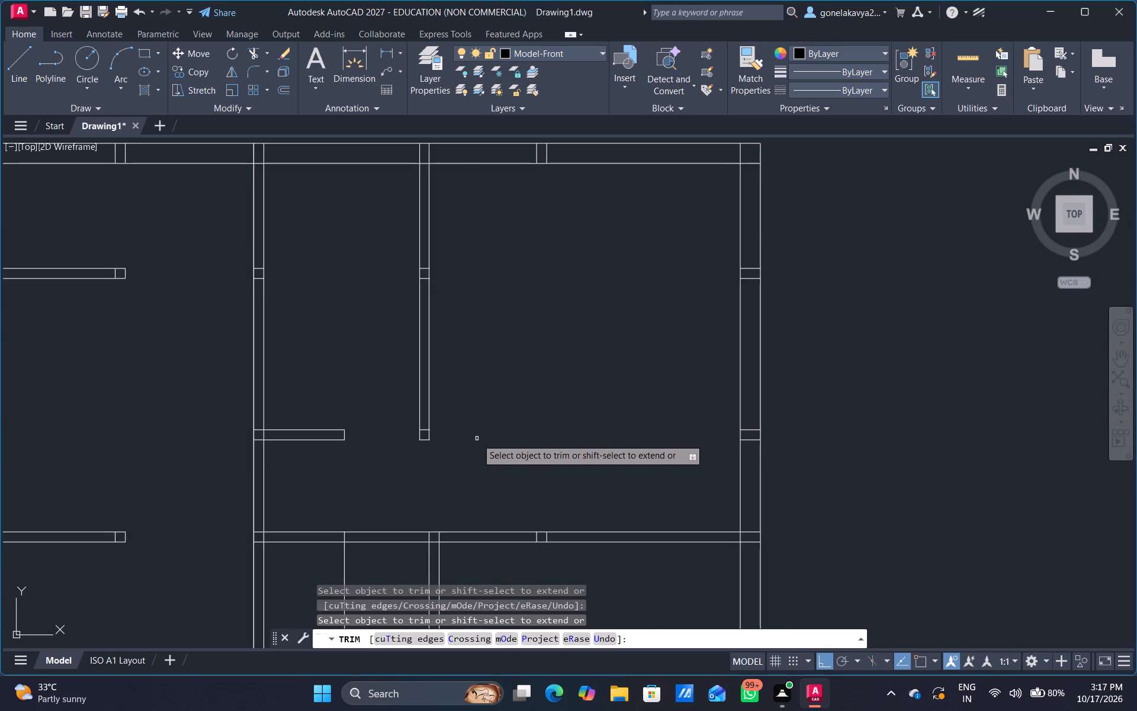
pyautogui.moveTo(477, 438); pyautogui.dragTo(478, 339, button='middle')
pyautogui.scroll(2, 448, 488)
pyautogui.scroll(-2, 452, 485)
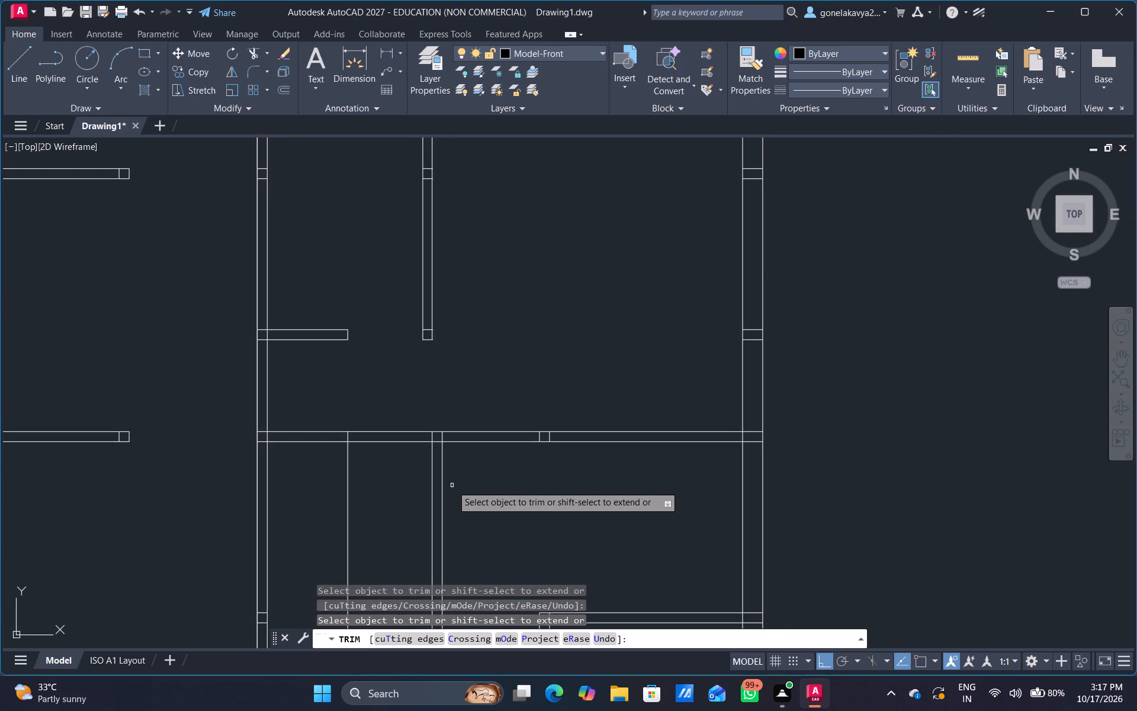
pyautogui.scroll(-3, 452, 485)
pyautogui.scroll(2, 456, 497)
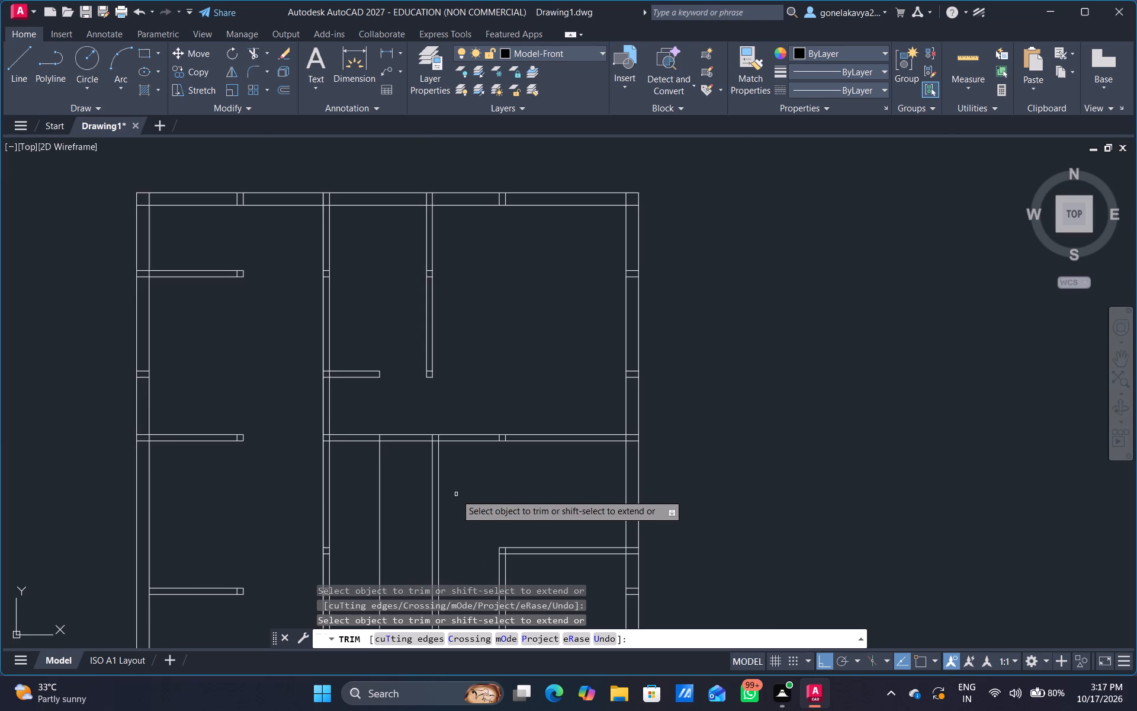
pyautogui.moveTo(458, 494); pyautogui.dragTo(473, 478, button='middle')
pyautogui.scroll(2, 427, 464)
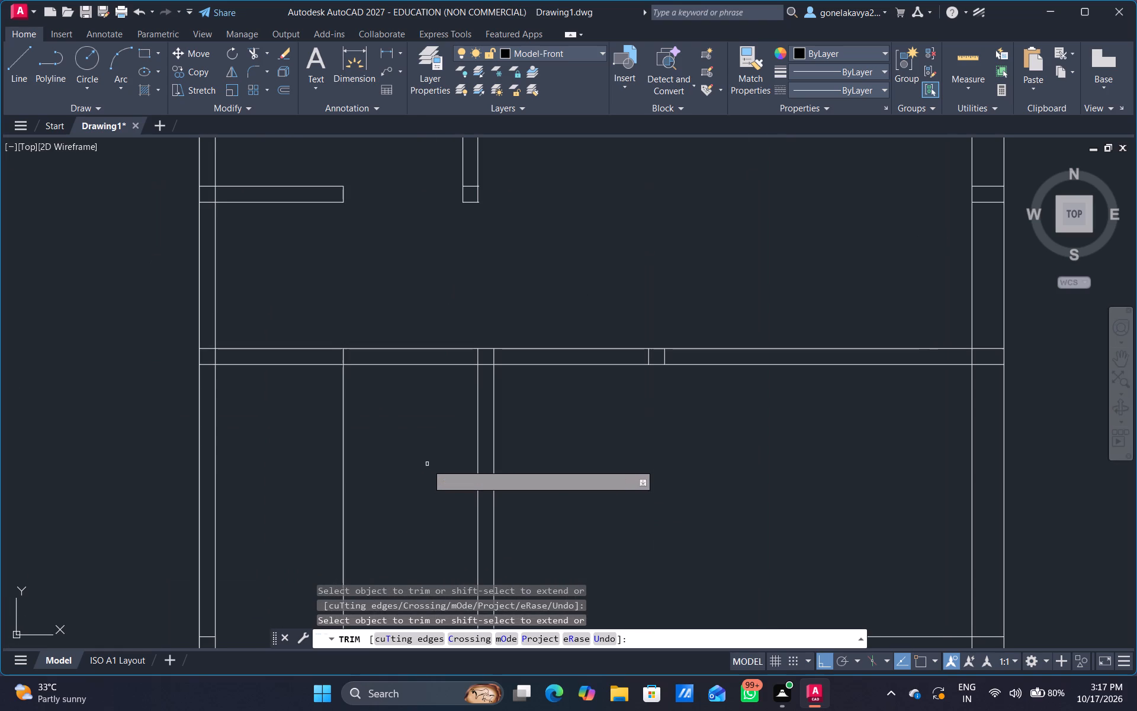
pyautogui.moveTo(428, 463); pyautogui.dragTo(413, 547, button='middle')
pyautogui.scroll(1, 438, 468)
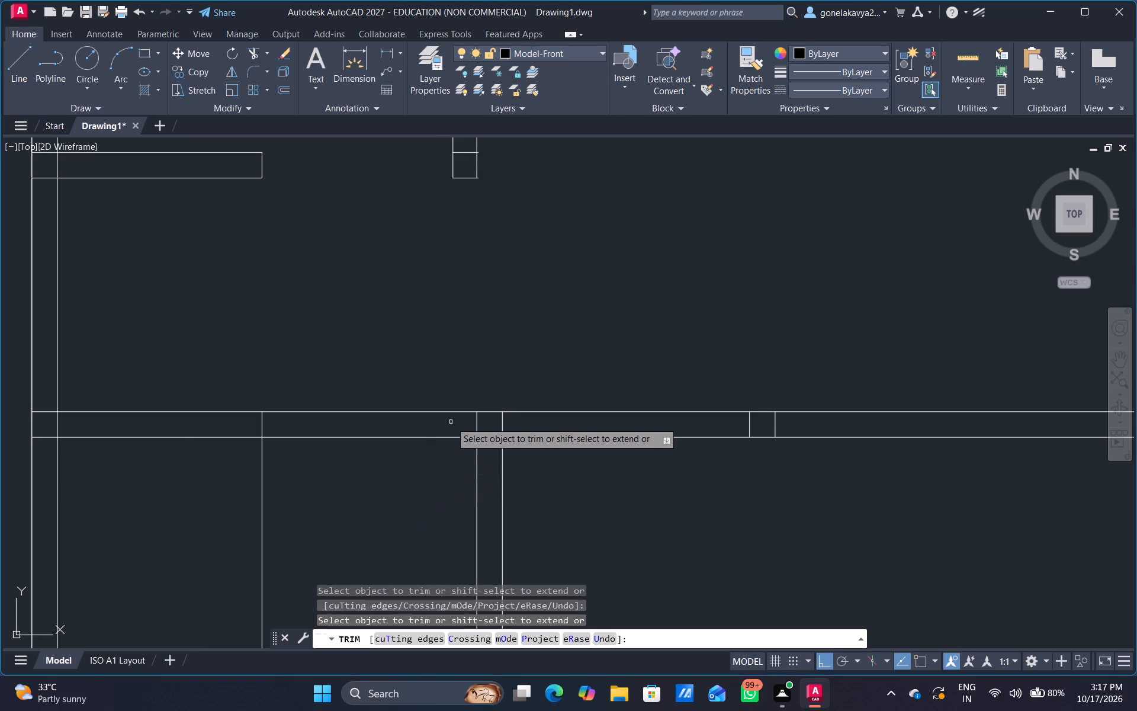
pyautogui.moveTo(566, 449); pyautogui.dragTo(580, 389)
pyautogui.scroll(-2, 580, 393)
pyautogui.moveTo(585, 428); pyautogui.dragTo(587, 432, button='middle')
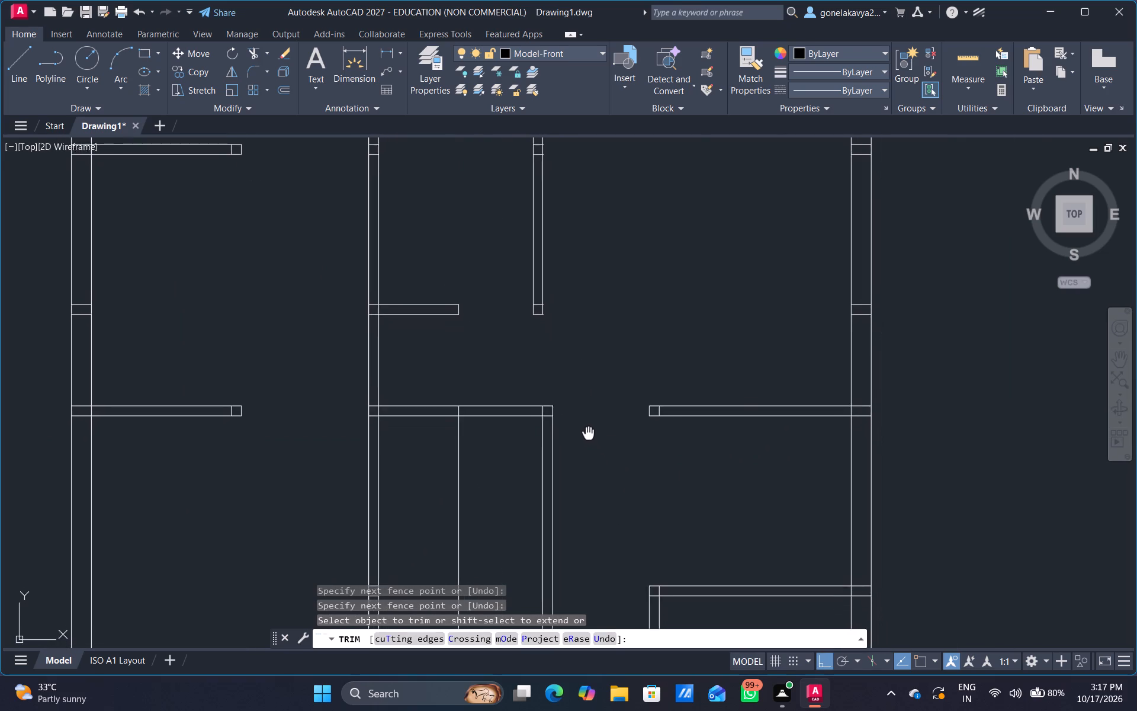
pyautogui.moveTo(587, 432); pyautogui.dragTo(492, 464, button='middle')
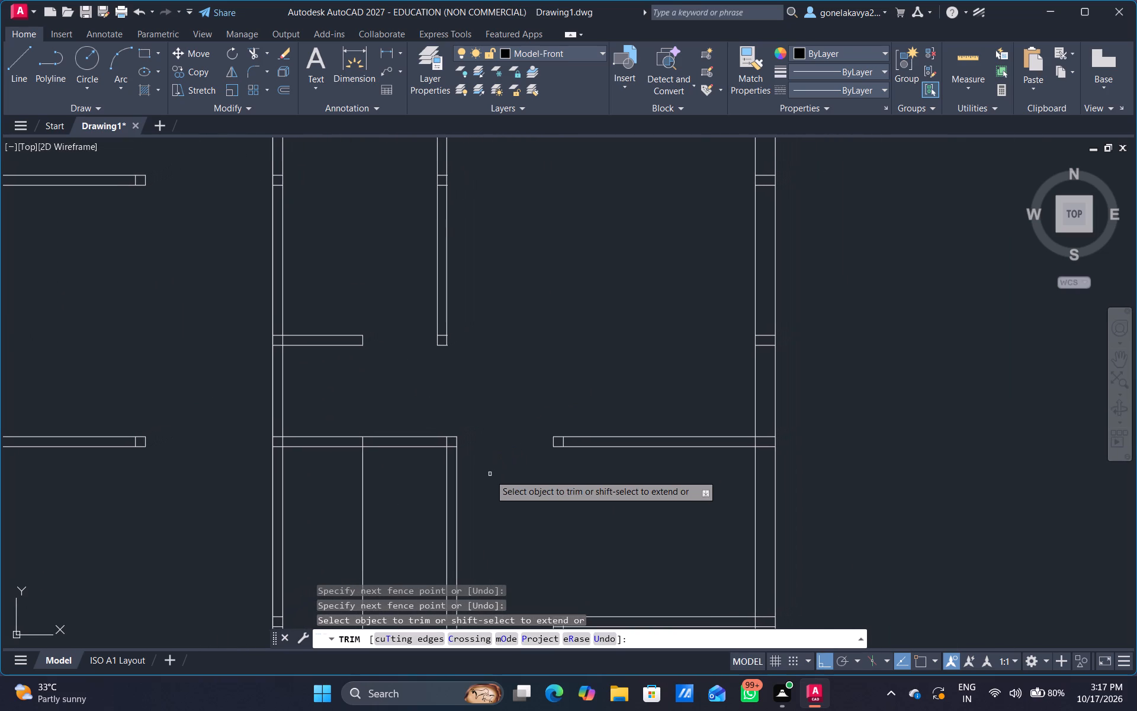
pyautogui.scroll(-1, 490, 477)
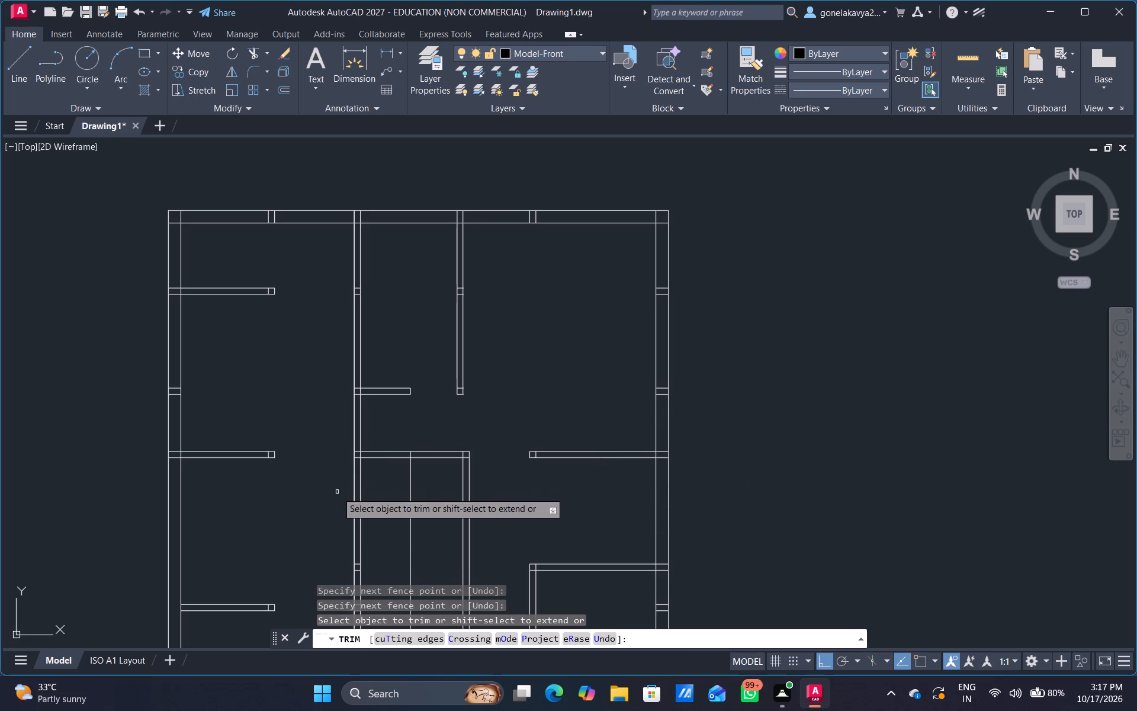
pyautogui.moveTo(385, 521); pyautogui.dragTo(374, 482, button='middle')
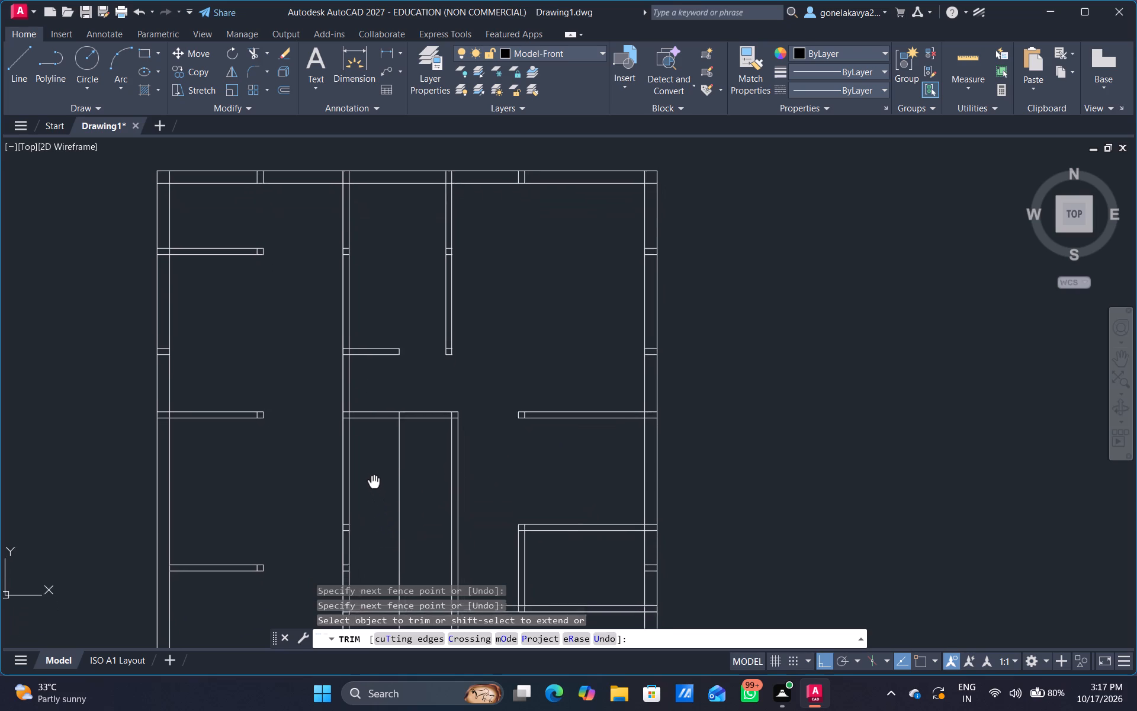
pyautogui.moveTo(374, 482); pyautogui.dragTo(367, 470, button='middle')
pyautogui.moveTo(371, 475); pyautogui.dragTo(385, 475)
pyautogui.scroll(-1, 385, 475)
pyautogui.moveTo(373, 488); pyautogui.dragTo(380, 457, button='middle')
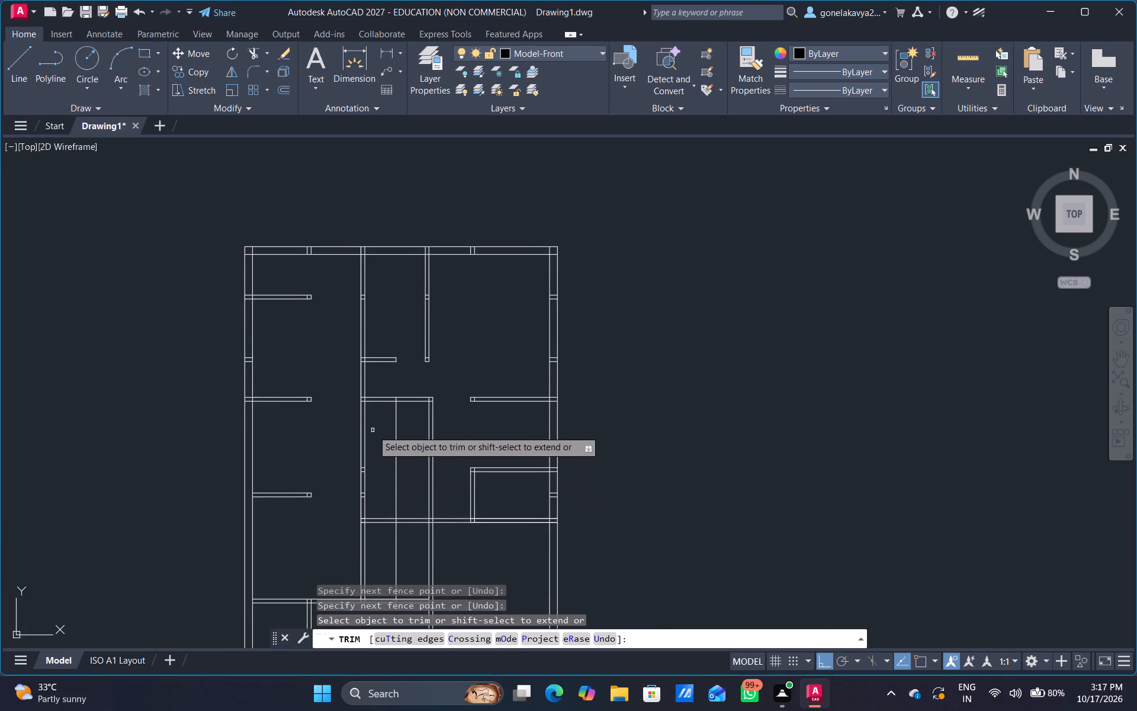
pyautogui.scroll(2, 372, 430)
pyautogui.press('Escape')
# Offset the lower line of the central room's top partition 3' downward, and offset that new line another 3' down.
pyautogui.press('o')
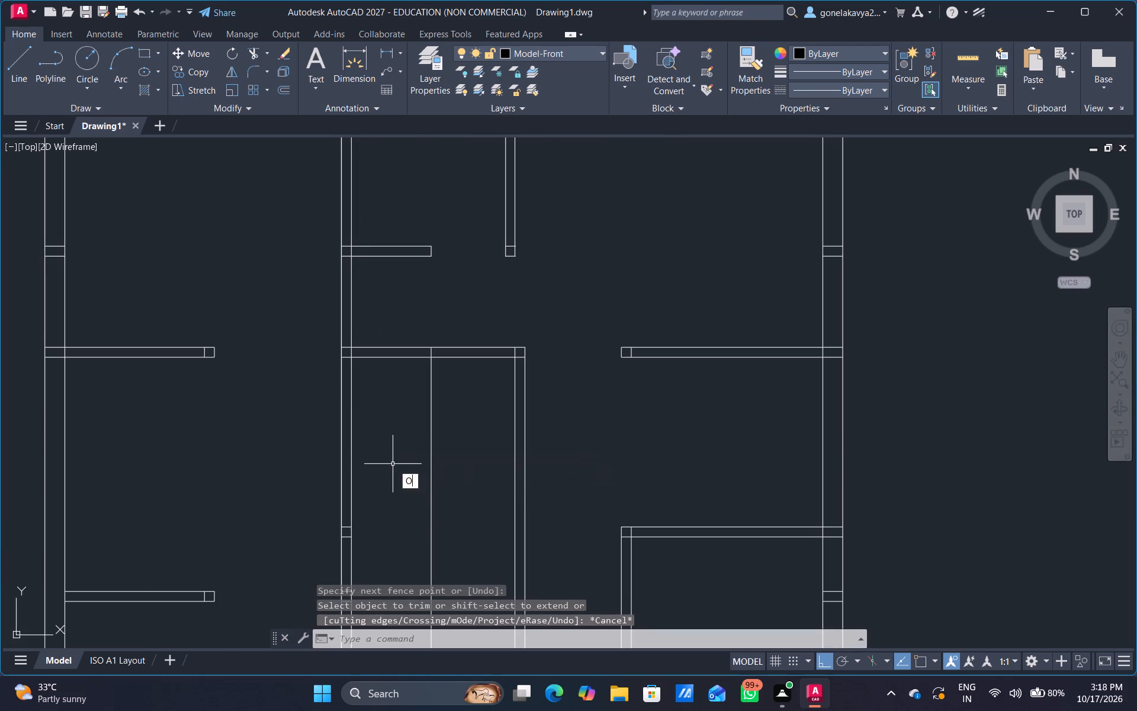
pyautogui.press('Return')
pyautogui.press('3')
pyautogui.press("'")
pyautogui.press('Return')
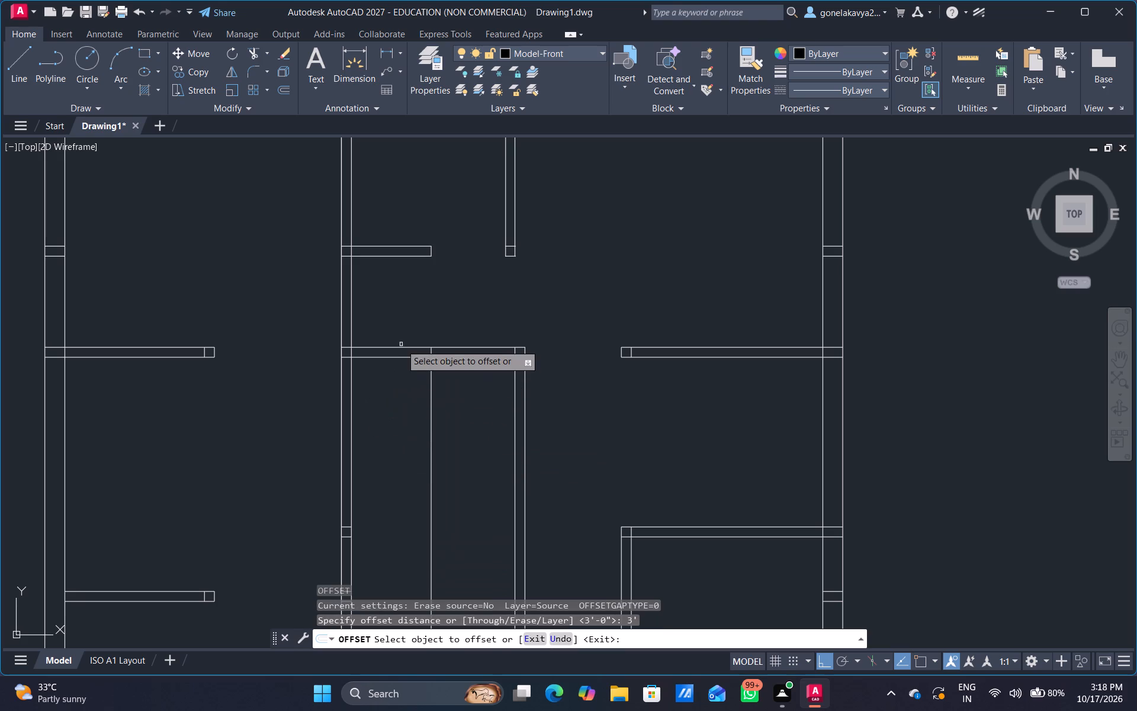
pyautogui.click(394, 358)
pyautogui.click(388, 418)
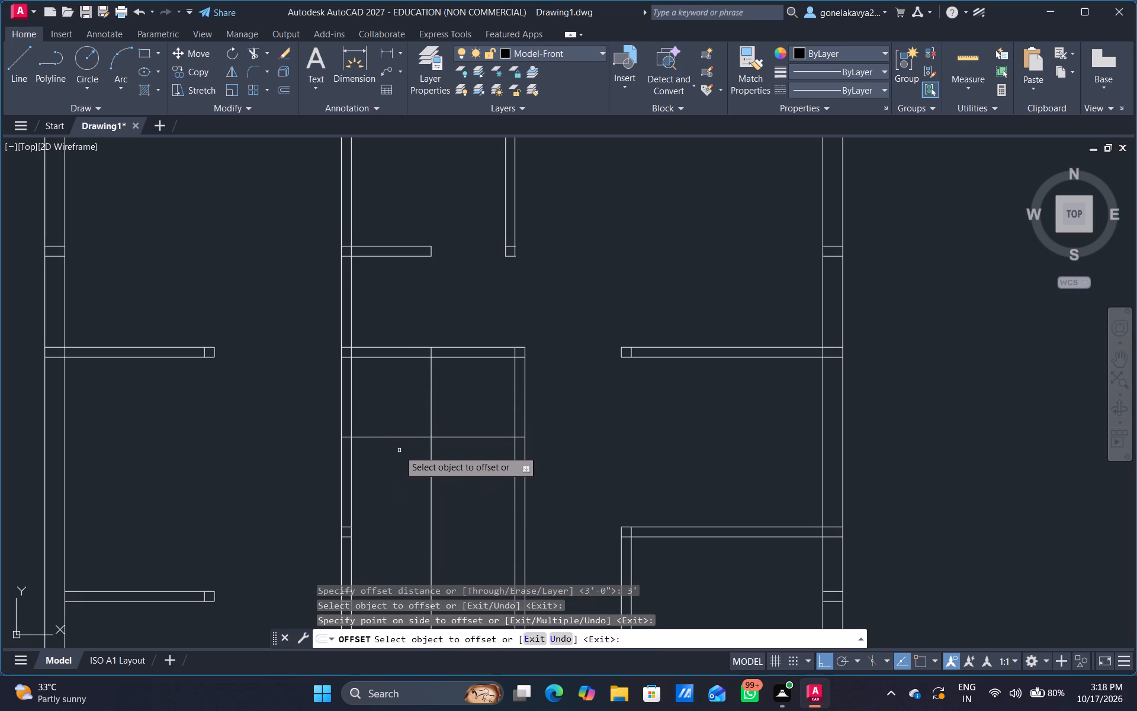
pyautogui.click(399, 435)
pyautogui.click(399, 437)
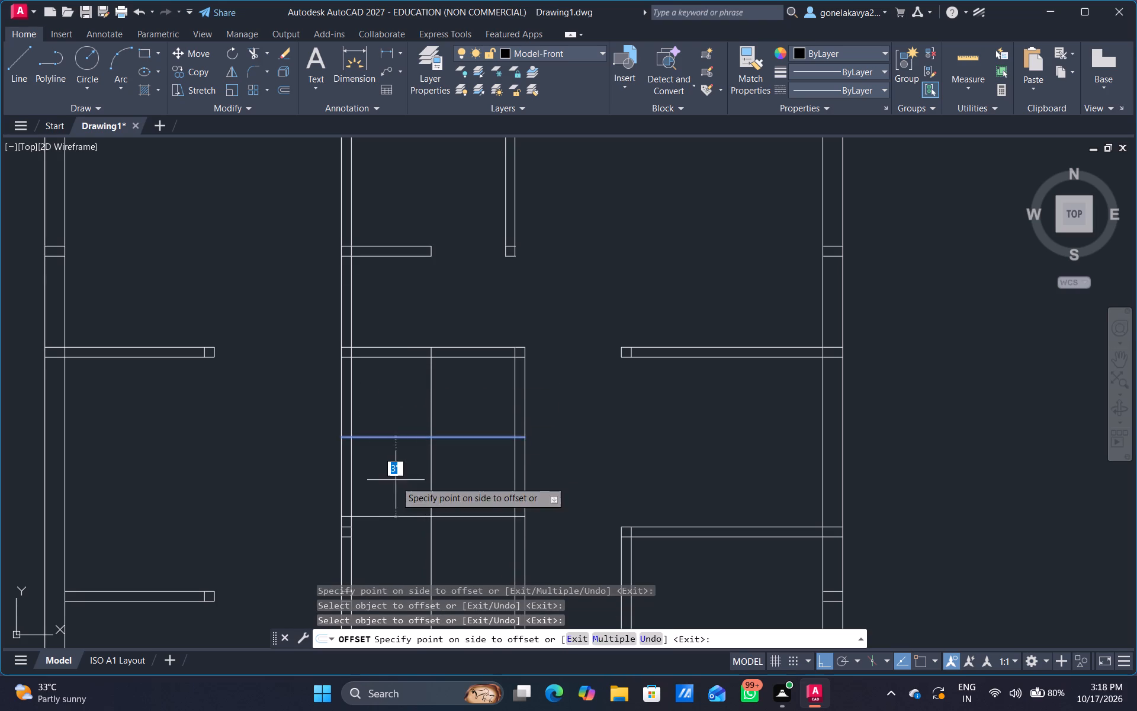
pyautogui.click(396, 482)
pyautogui.moveTo(393, 537); pyautogui.dragTo(404, 340, button='middle')
pyautogui.moveTo(424, 459); pyautogui.dragTo(124, 710)
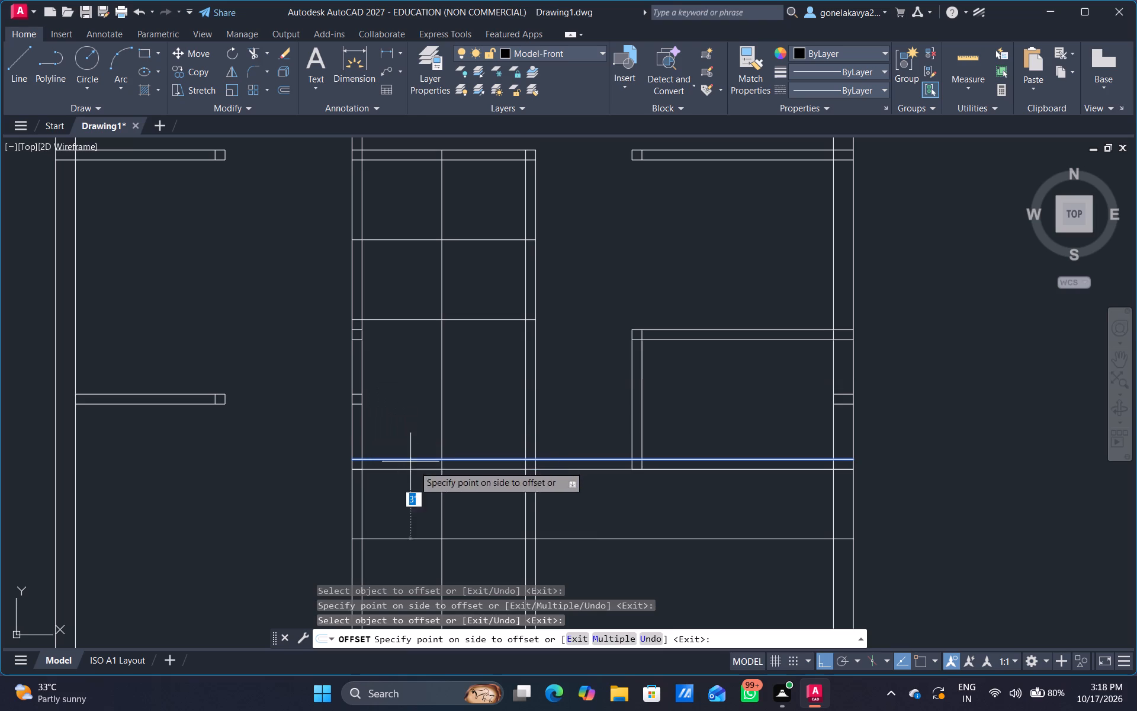
pyautogui.press('Escape')
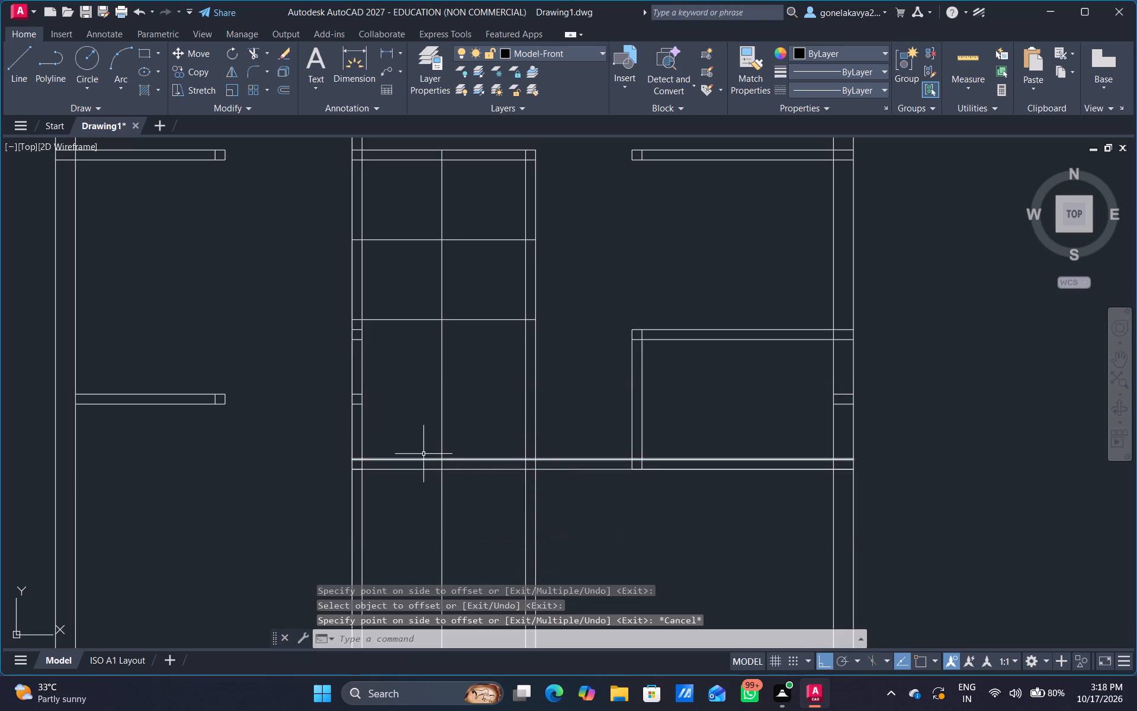
# Trim the central room's middle vertical line above the second 3' offset line, and trim the right half of the first offset line.
pyautogui.write('TR')
pyautogui.press('space')
pyautogui.moveTo(422, 435); pyautogui.dragTo(426, 594, button='middle')
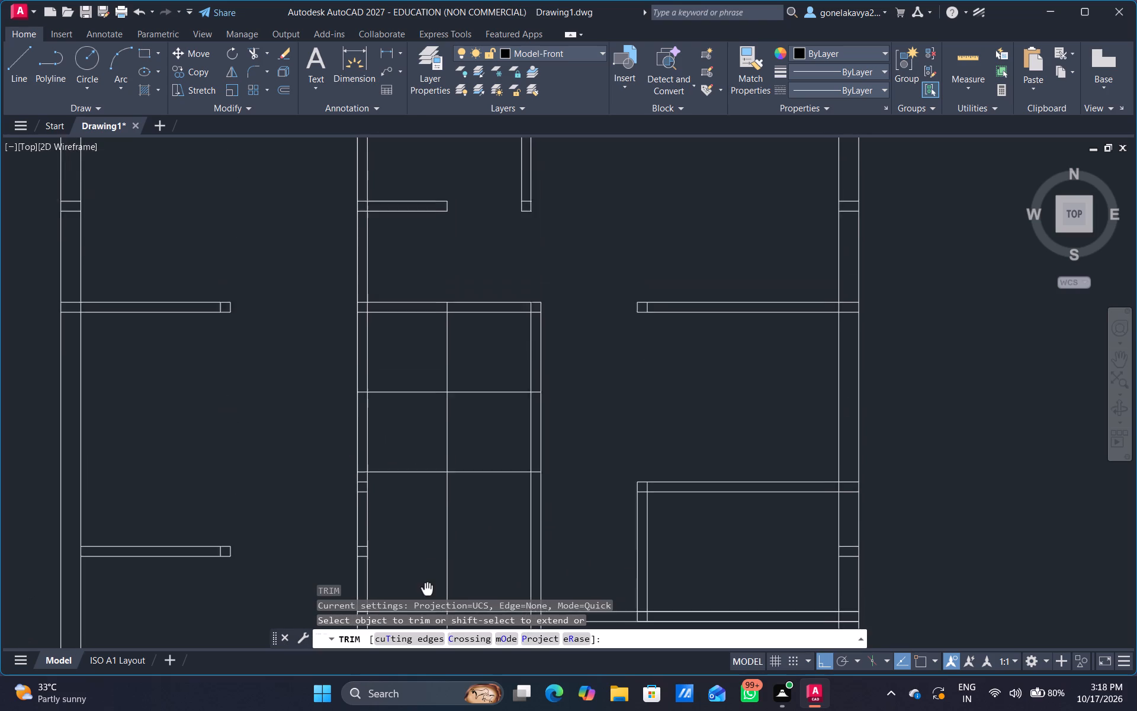
pyautogui.moveTo(426, 594); pyautogui.dragTo(413, 565, button='middle')
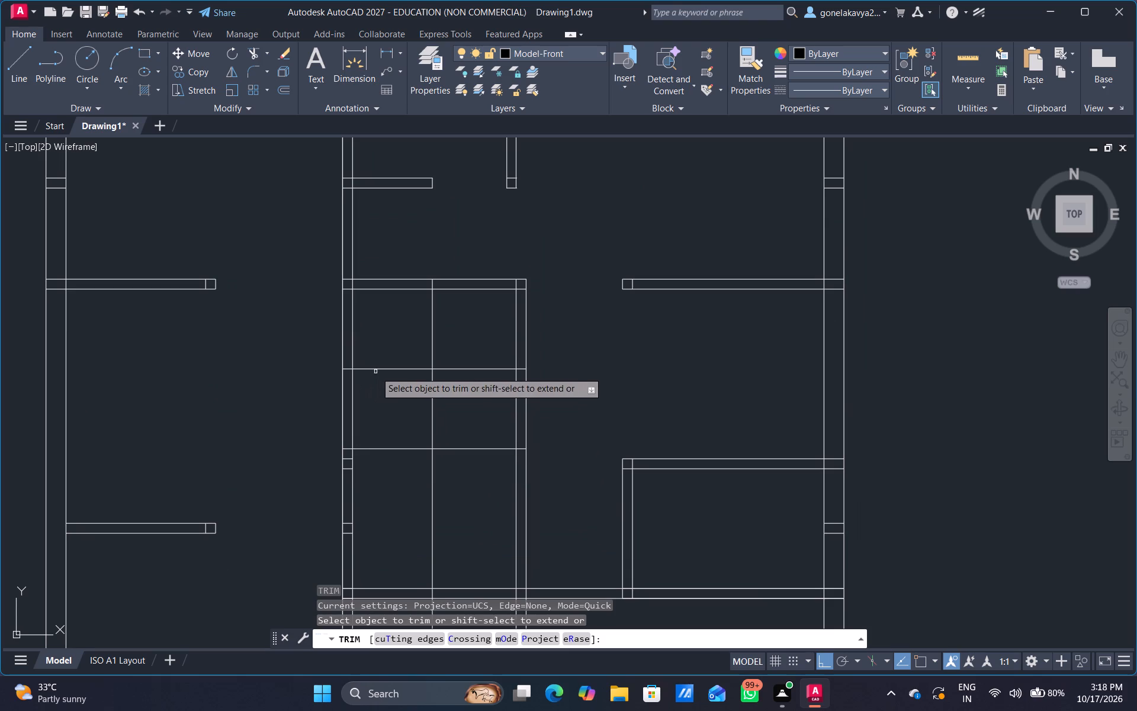
pyautogui.moveTo(404, 336); pyautogui.dragTo(470, 350)
pyautogui.moveTo(480, 356); pyautogui.dragTo(464, 437)
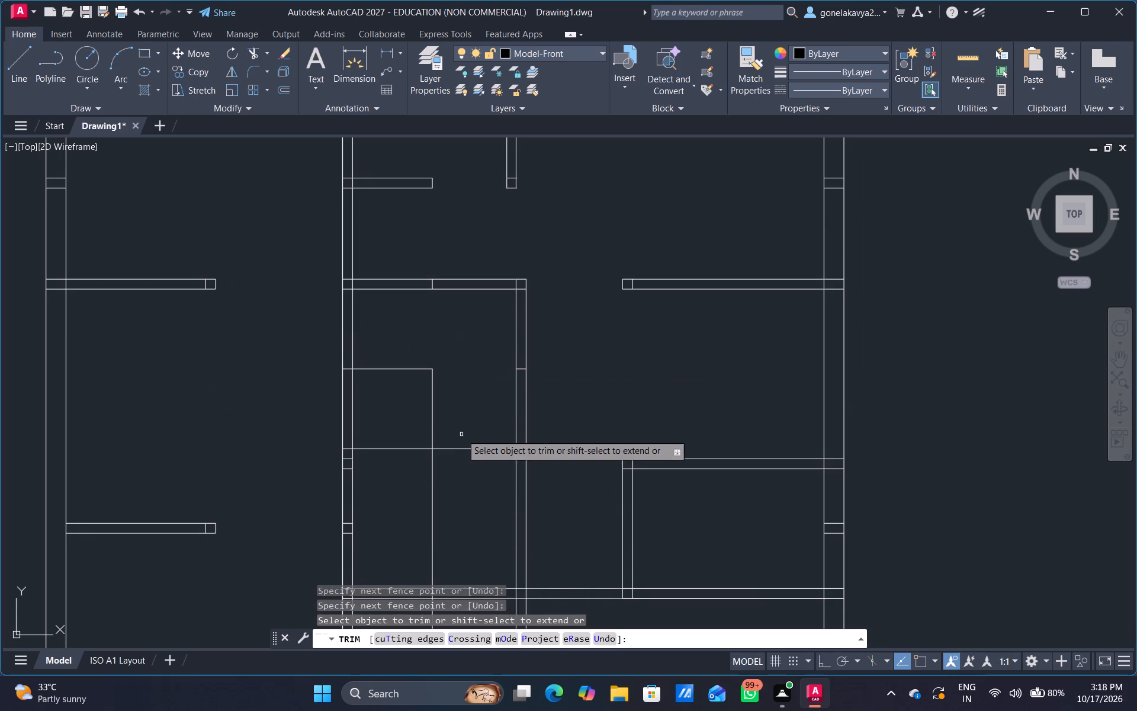
pyautogui.moveTo(448, 412); pyautogui.dragTo(374, 426)
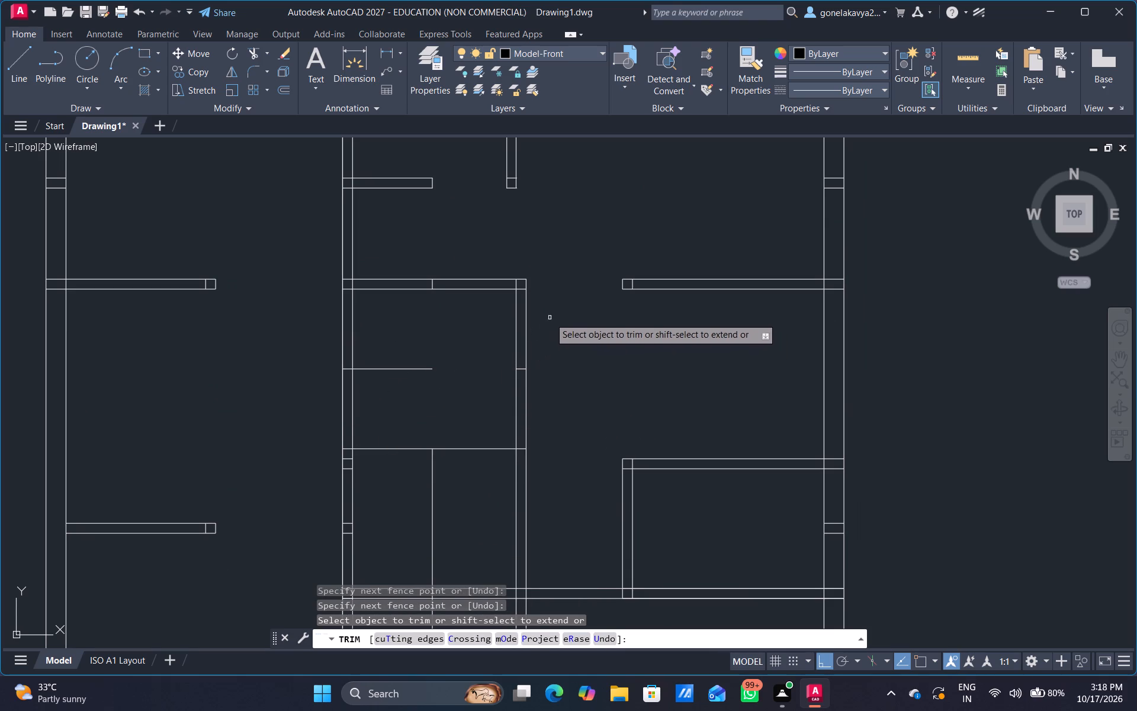
# Trim both lines of the horizontal partition between the central room's right wall and the small right-hand room, leaving an opening.
pyautogui.moveTo(587, 395); pyautogui.dragTo(483, 478, button='middle')
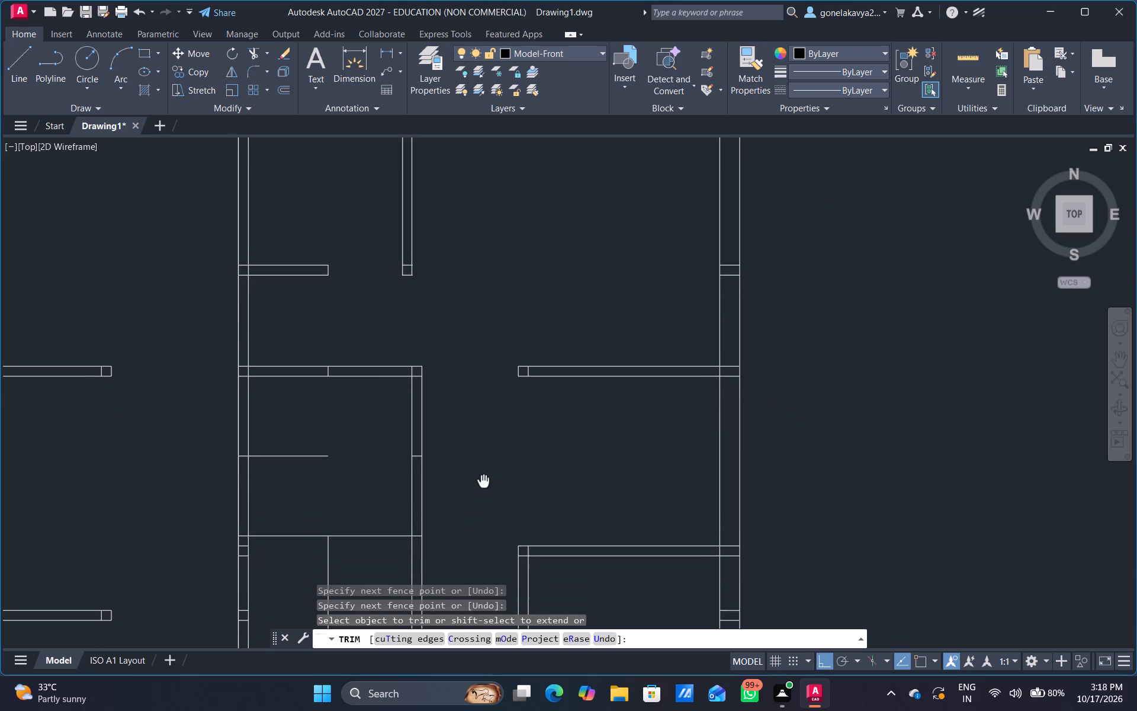
pyautogui.moveTo(483, 478); pyautogui.dragTo(483, 475, button='middle')
pyautogui.scroll(-1, 426, 458)
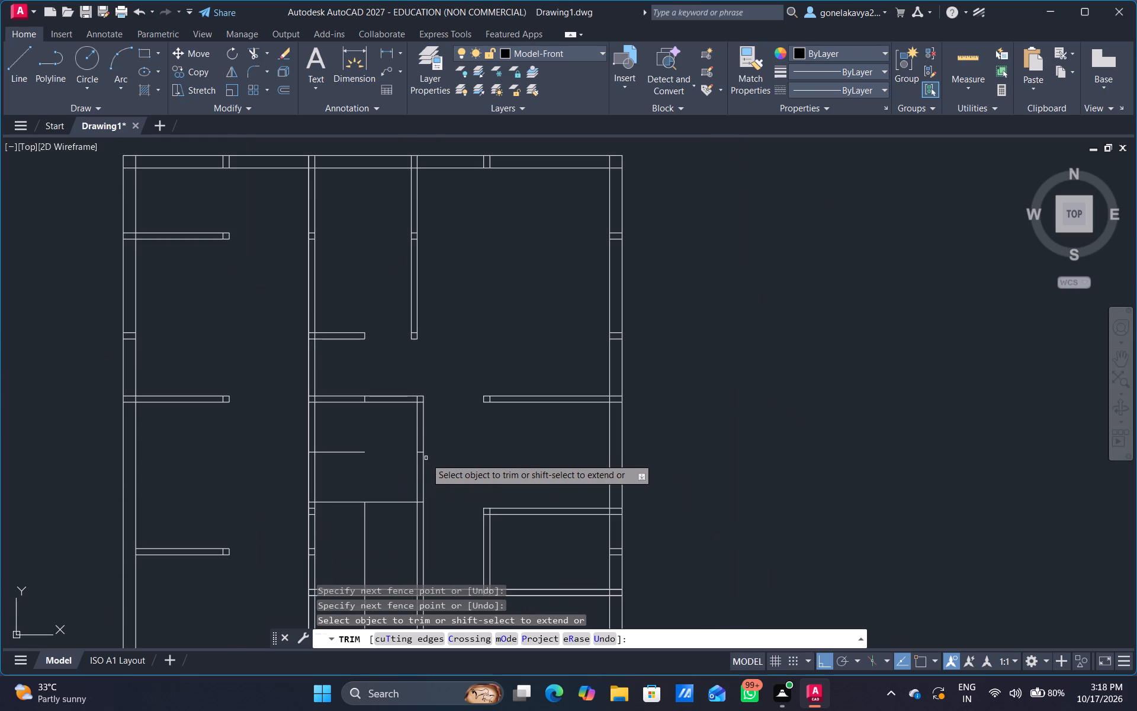
pyautogui.moveTo(459, 482); pyautogui.dragTo(430, 434, button='middle')
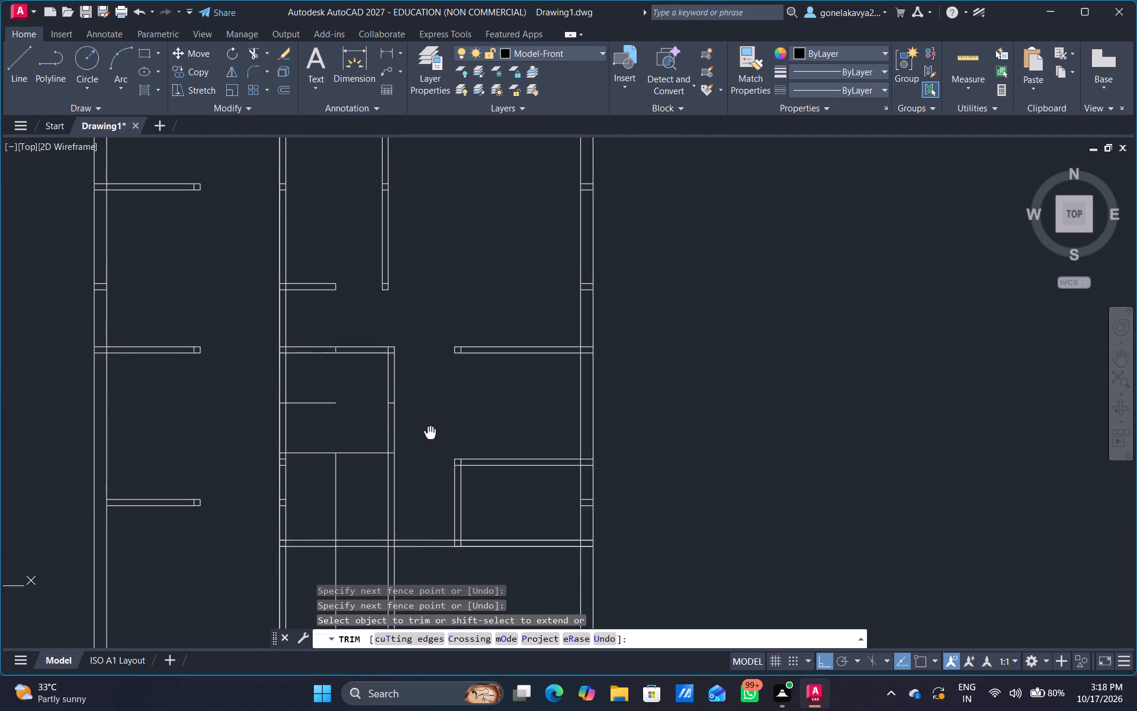
pyautogui.moveTo(430, 434); pyautogui.dragTo(422, 498, button='middle')
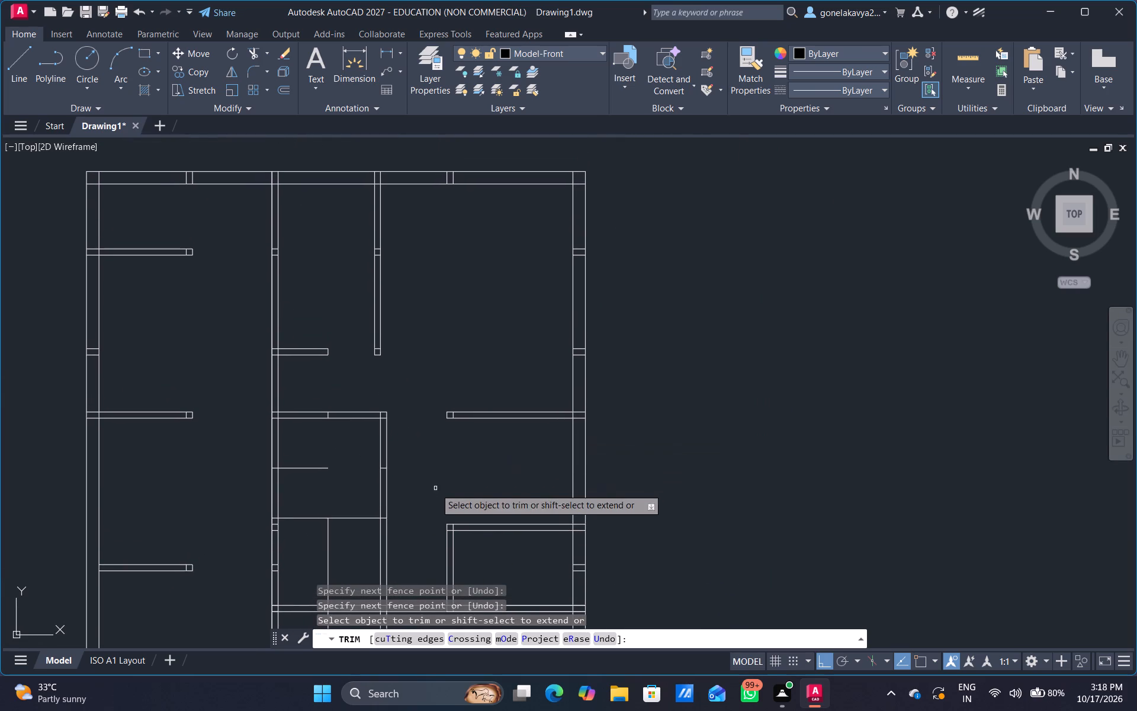
pyautogui.moveTo(430, 483); pyautogui.dragTo(426, 187, button='middle')
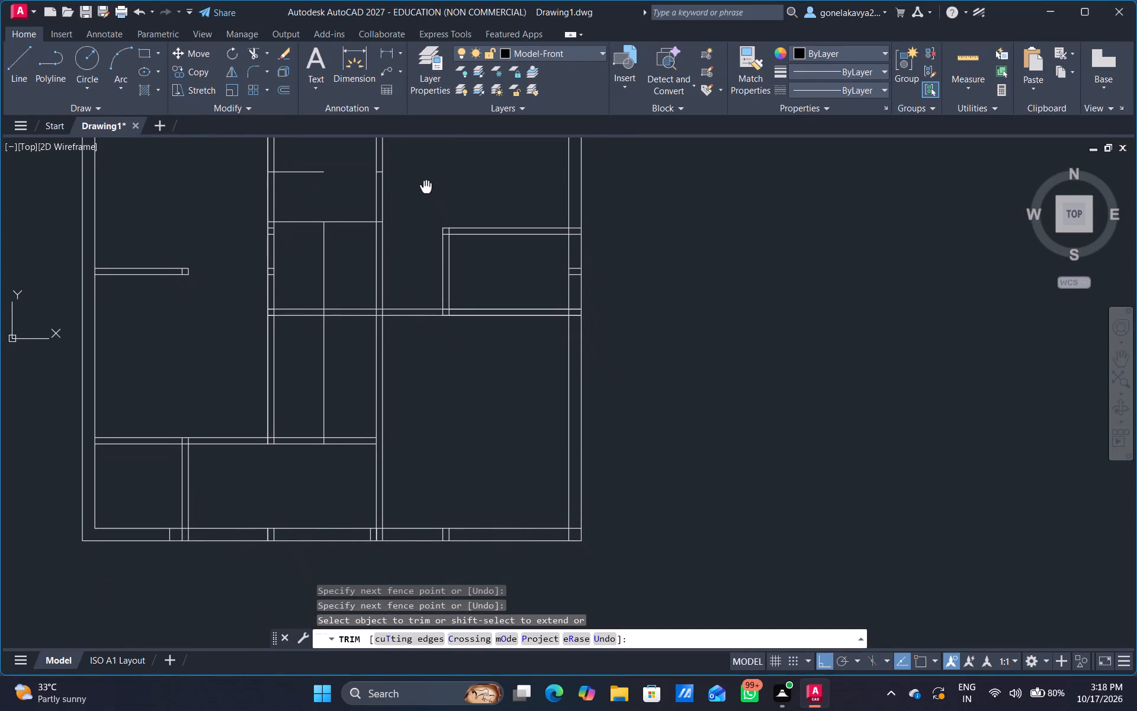
pyautogui.moveTo(426, 187); pyautogui.dragTo(423, 187, button='middle')
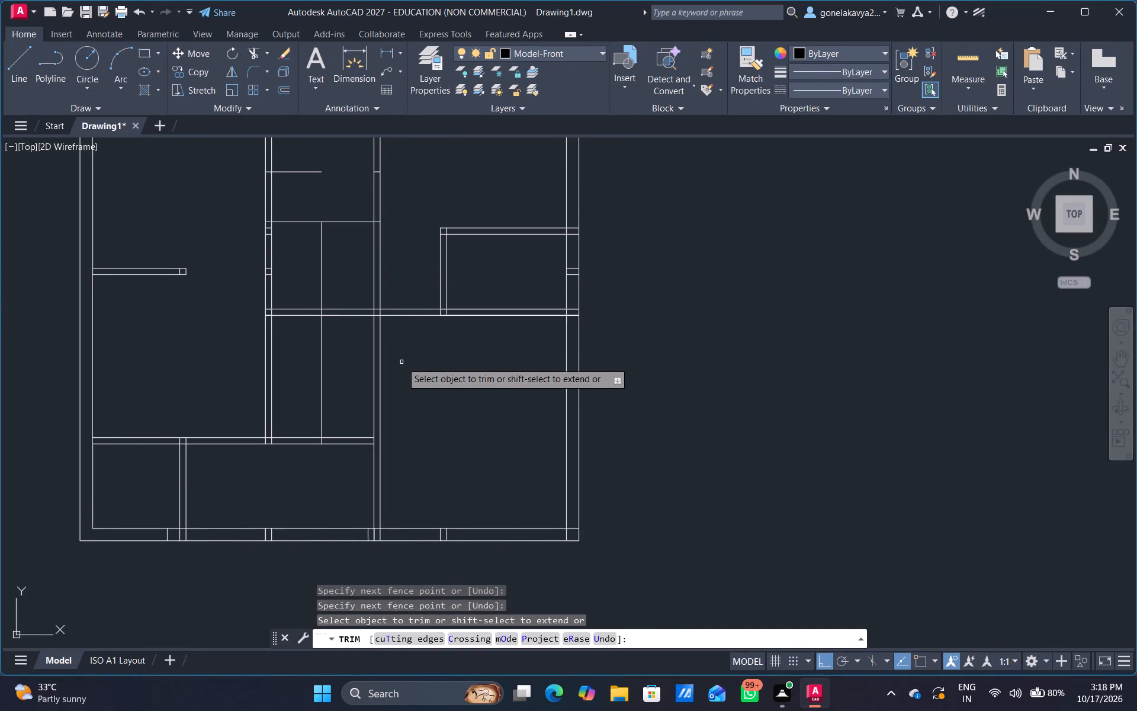
pyautogui.scroll(1, 401, 362)
pyautogui.moveTo(433, 218); pyautogui.dragTo(418, 327)
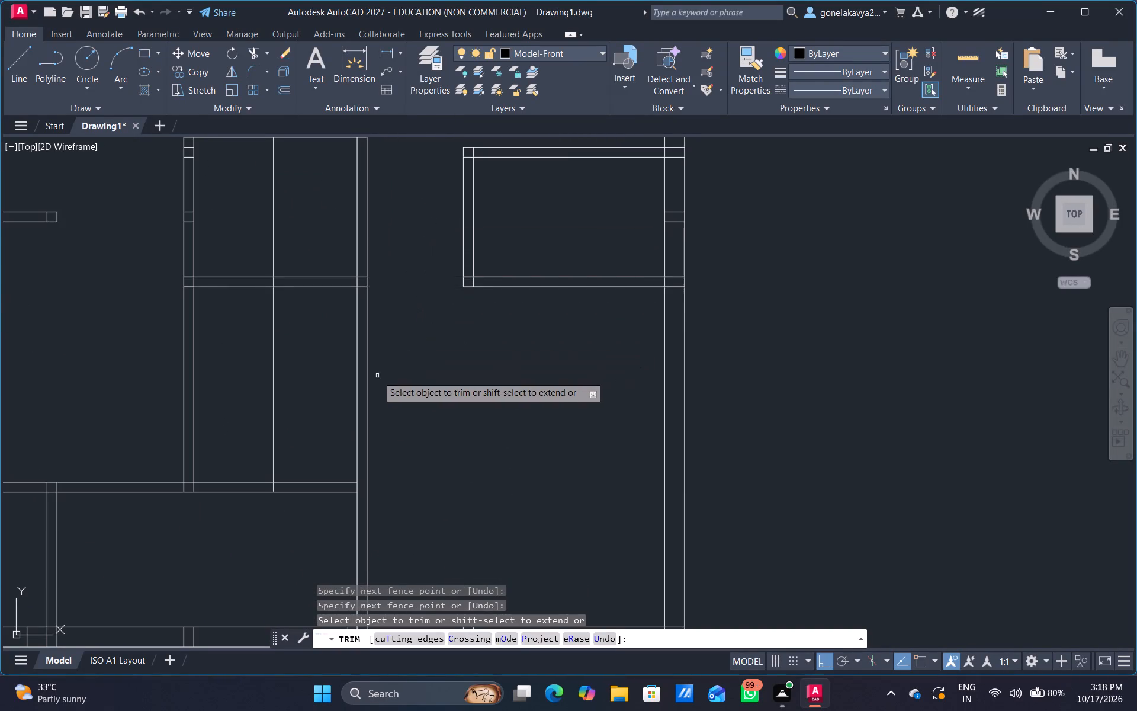
# Trim the middle vertical line below the second 3' offset line, both above and below the central room's lower horizontal partition.
pyautogui.scroll(-2, 377, 376)
pyautogui.moveTo(351, 369); pyautogui.dragTo(351, 427, button='middle')
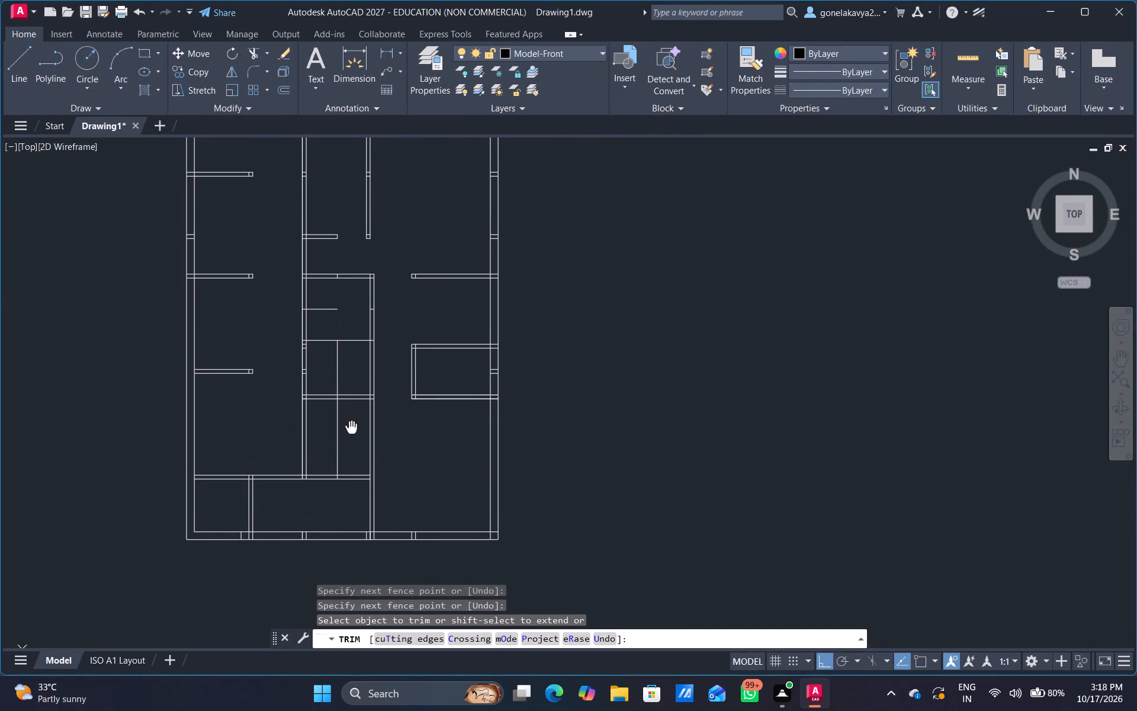
pyautogui.moveTo(351, 427); pyautogui.dragTo(352, 418, button='middle')
pyautogui.scroll(1, 354, 422)
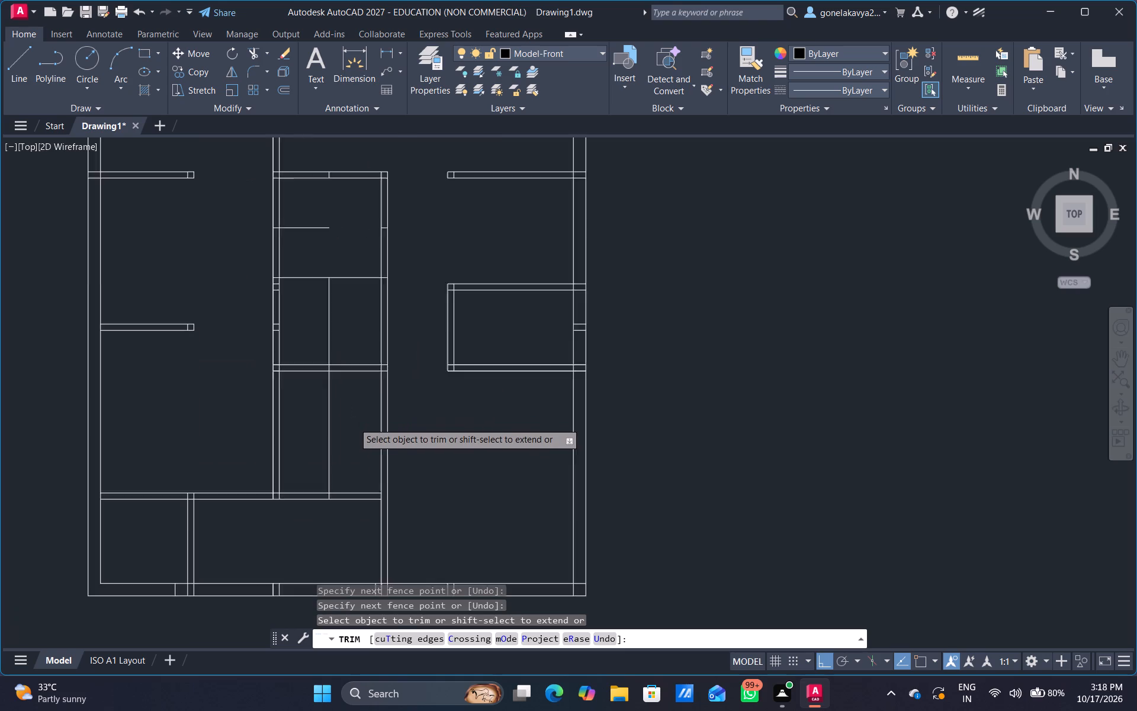
pyautogui.scroll(1, 354, 422)
pyautogui.moveTo(354, 422); pyautogui.dragTo(302, 459)
pyautogui.moveTo(327, 274); pyautogui.dragTo(326, 273)
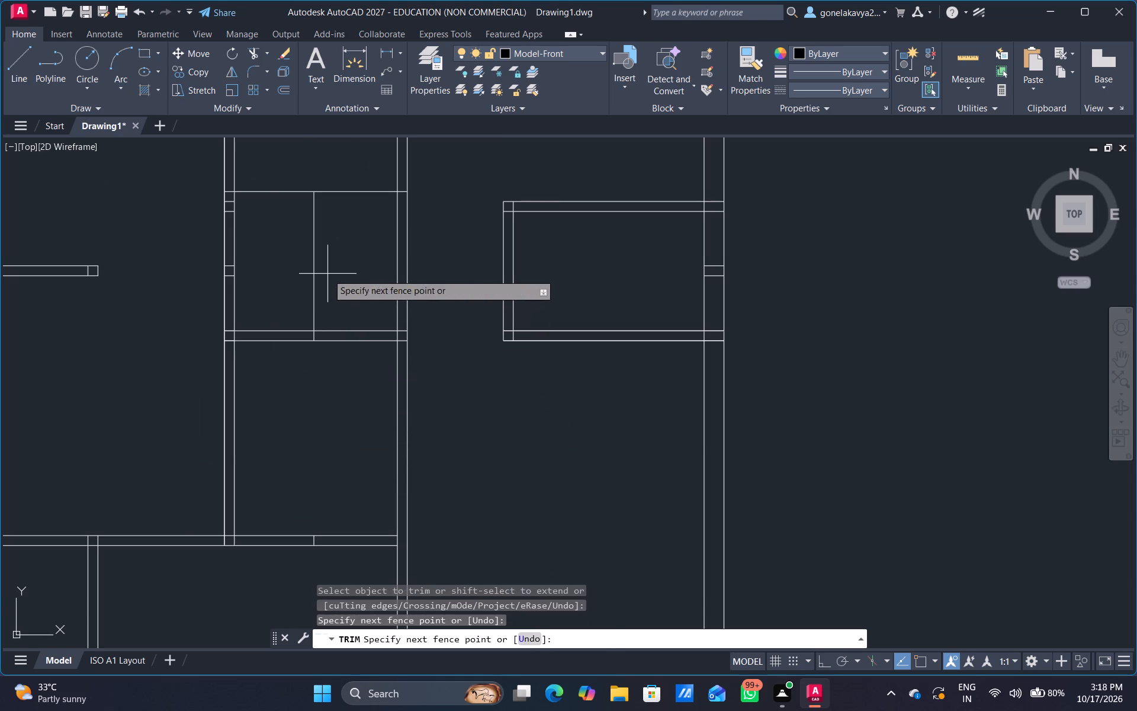
pyautogui.moveTo(326, 273); pyautogui.dragTo(307, 287)
pyautogui.scroll(-2, 335, 308)
pyautogui.moveTo(327, 302); pyautogui.dragTo(296, 376, button='middle')
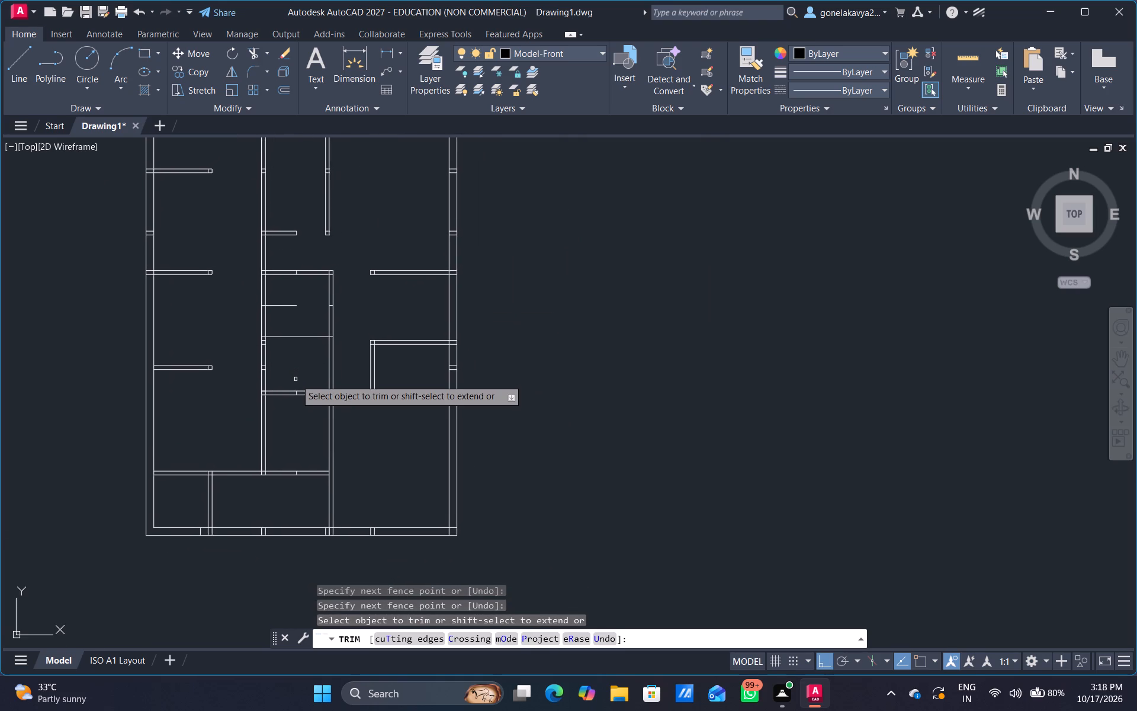
pyautogui.scroll(2, 296, 373)
pyautogui.moveTo(302, 372); pyautogui.dragTo(343, 427, button='middle')
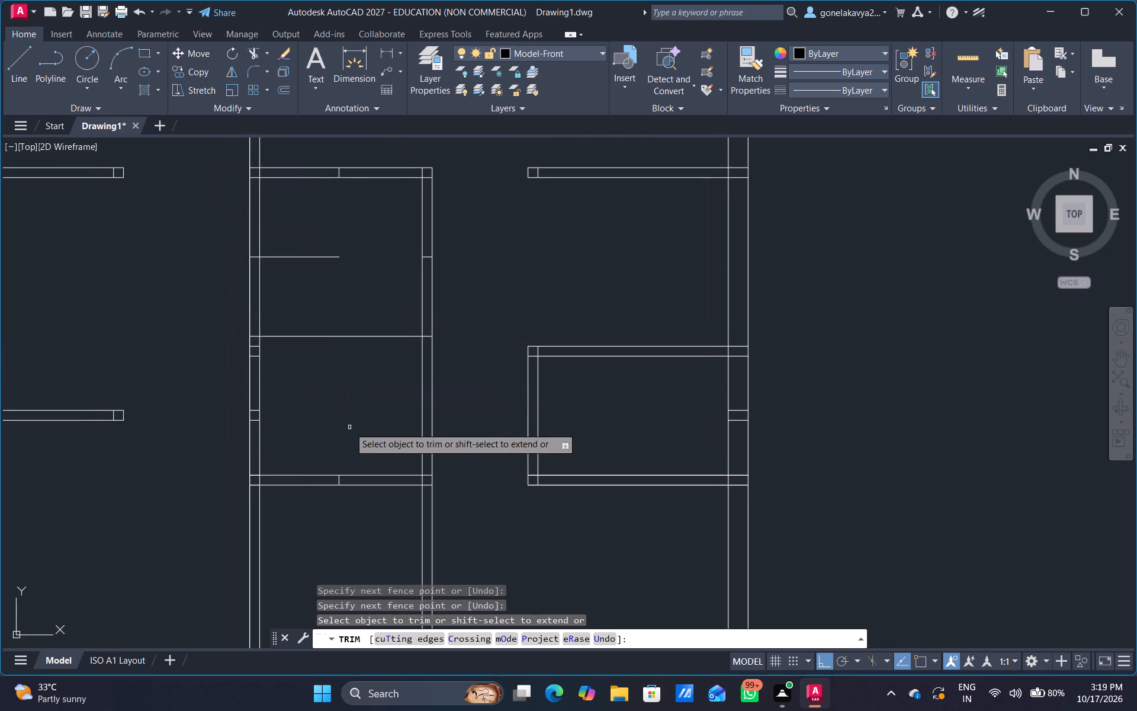
pyautogui.press('Escape')
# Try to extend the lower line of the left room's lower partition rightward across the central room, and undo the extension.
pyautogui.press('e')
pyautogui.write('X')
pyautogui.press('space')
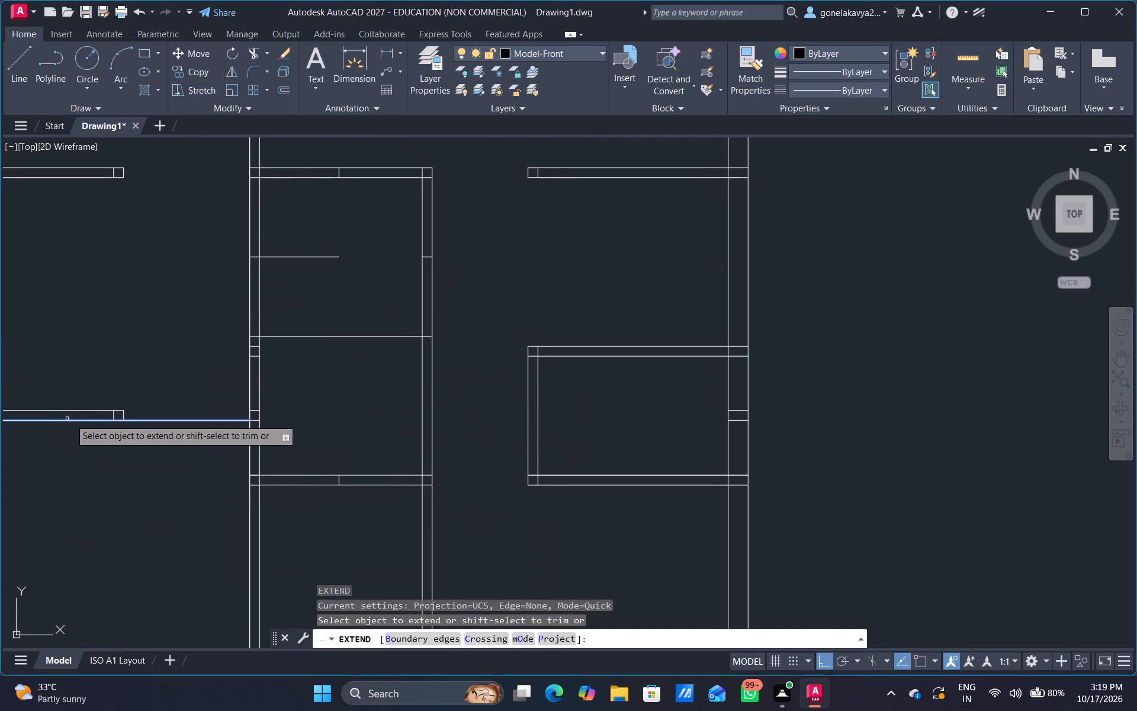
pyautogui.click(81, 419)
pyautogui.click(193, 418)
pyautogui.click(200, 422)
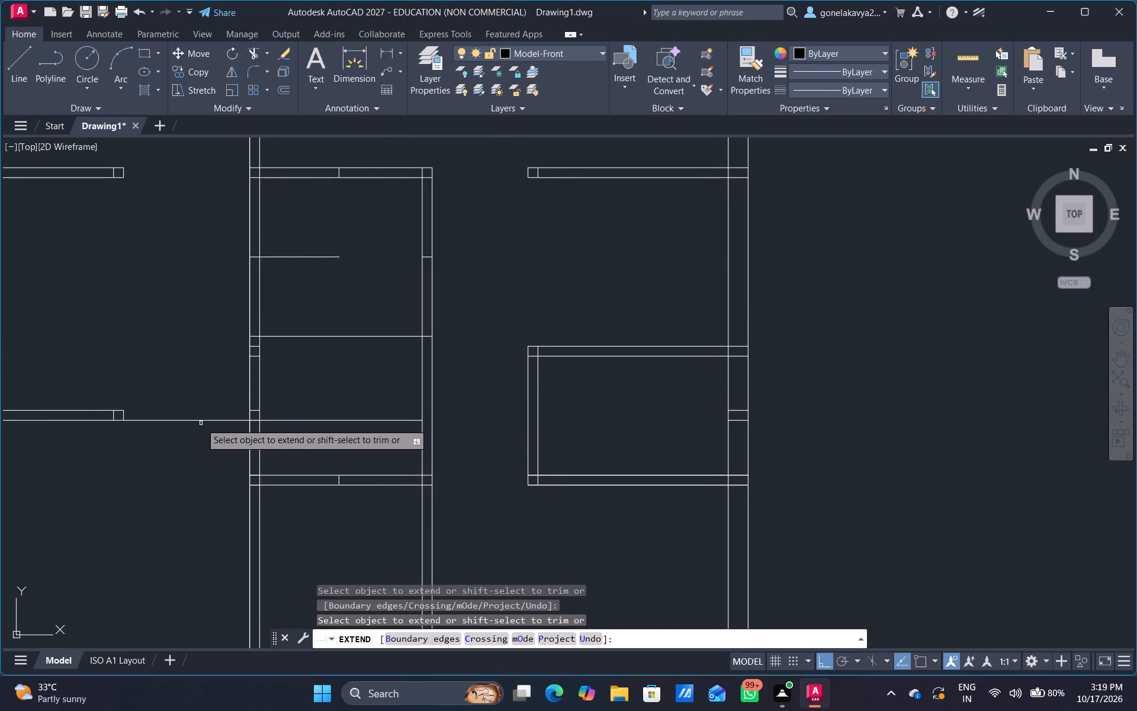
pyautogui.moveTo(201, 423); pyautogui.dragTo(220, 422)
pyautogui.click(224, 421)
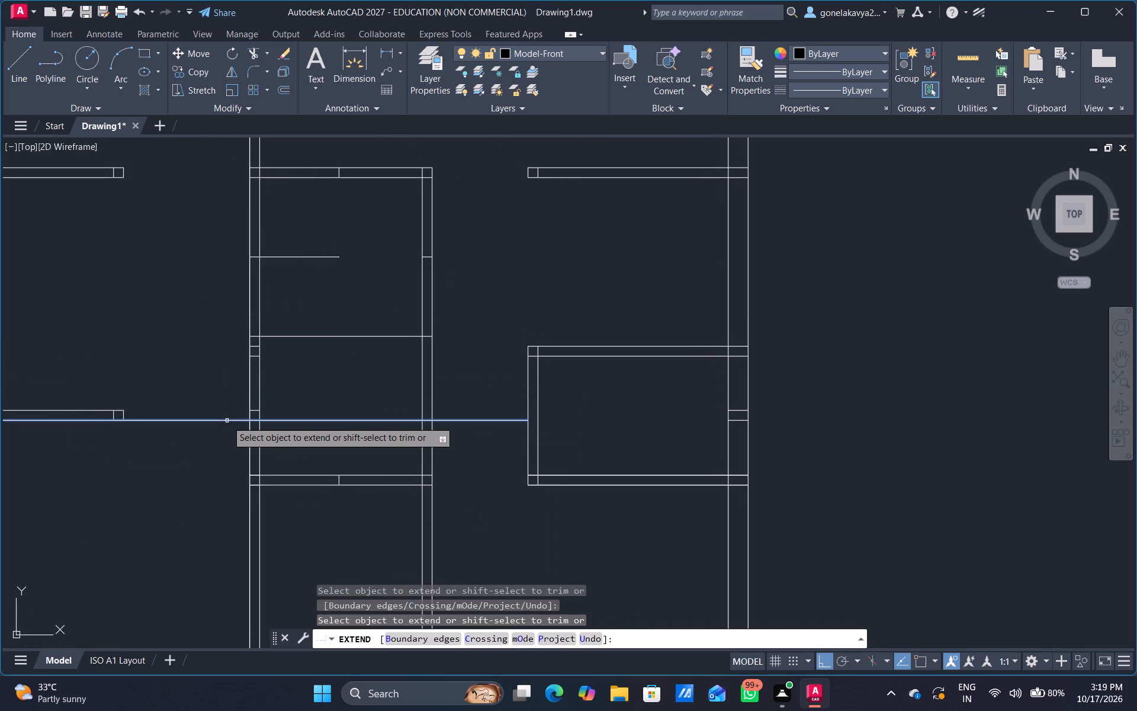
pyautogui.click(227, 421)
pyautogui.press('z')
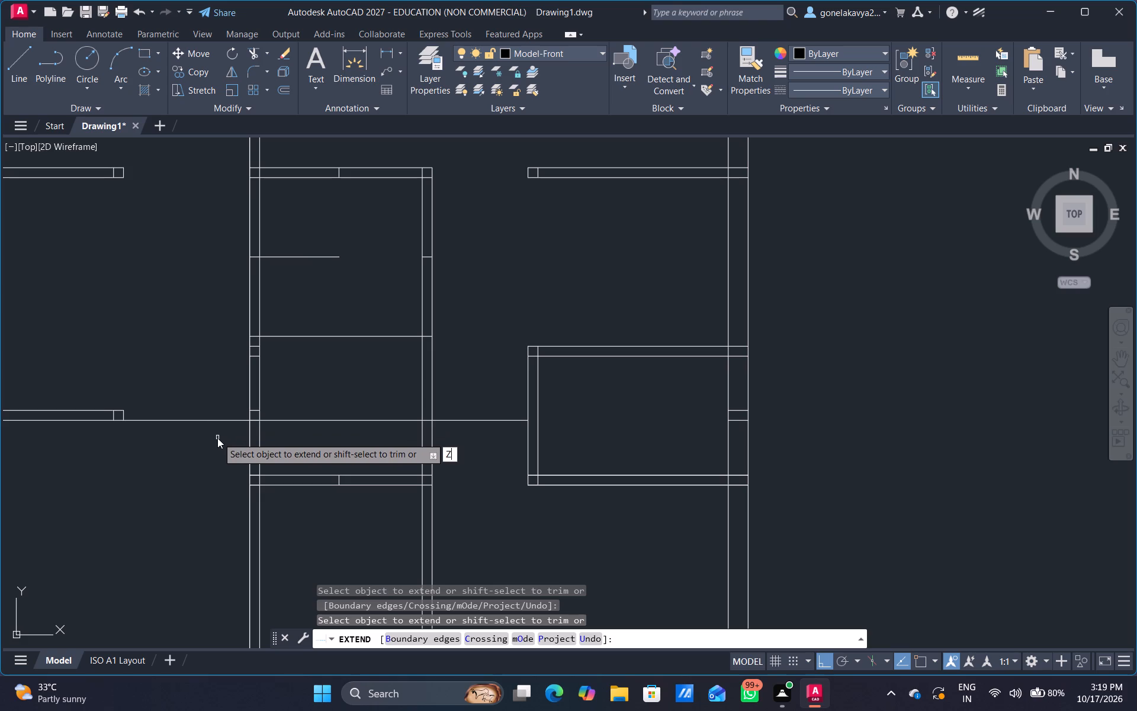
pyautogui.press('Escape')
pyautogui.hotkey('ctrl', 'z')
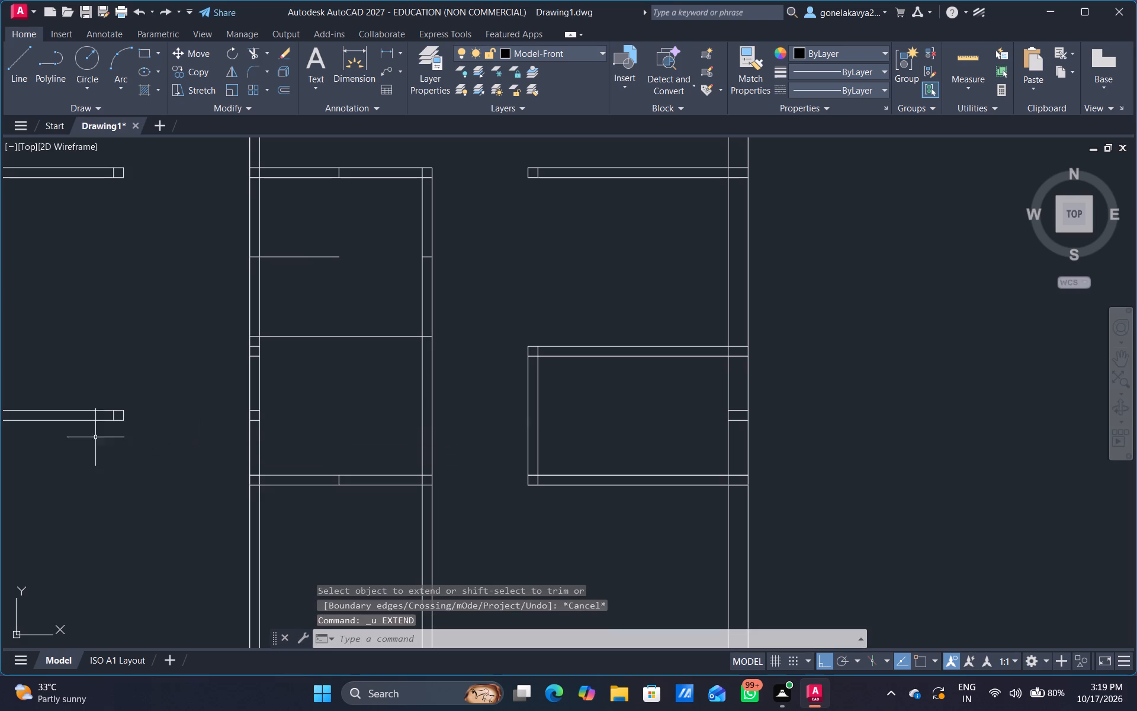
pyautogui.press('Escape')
# Extend the lower line of the left room's lower partition across the central room to the outer line of its right wall.
pyautogui.press('e')
pyautogui.write('X')
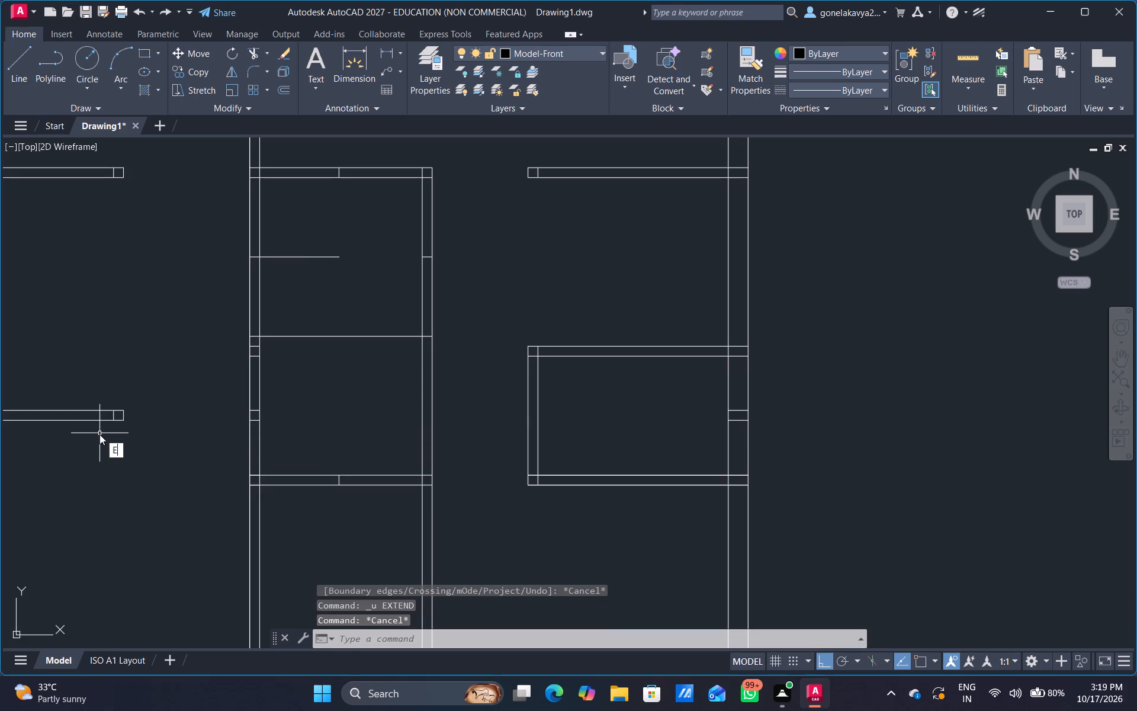
pyautogui.press('space')
pyautogui.click(99, 418)
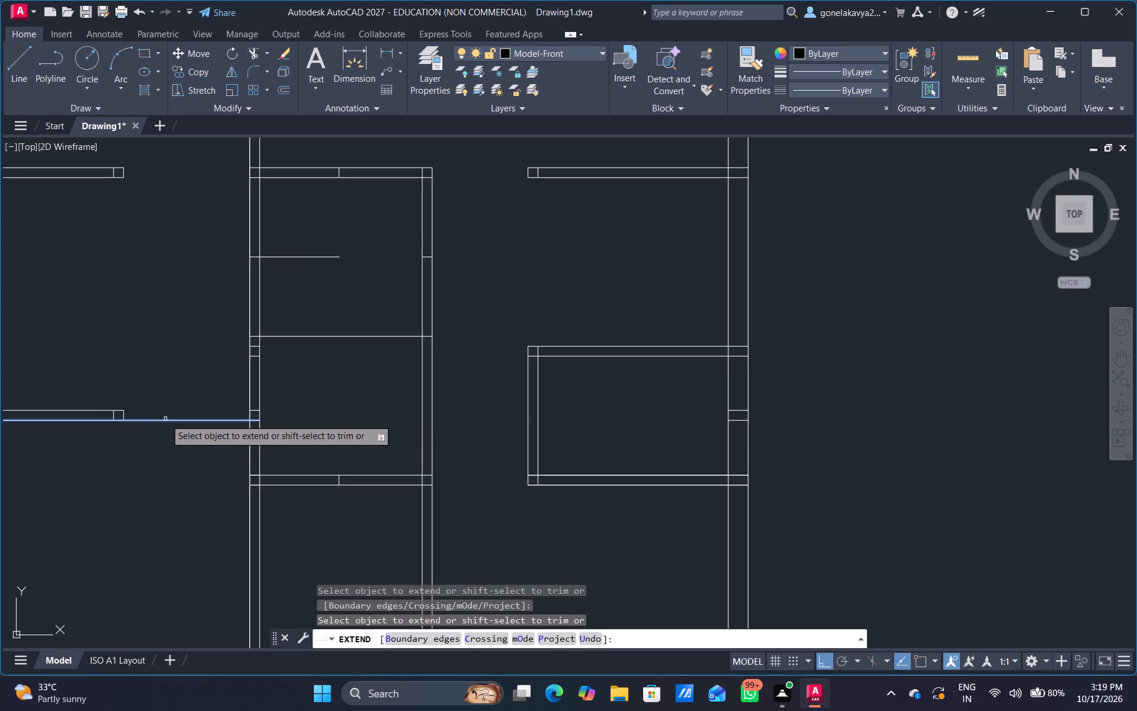
pyautogui.click(167, 418)
pyautogui.click(196, 421)
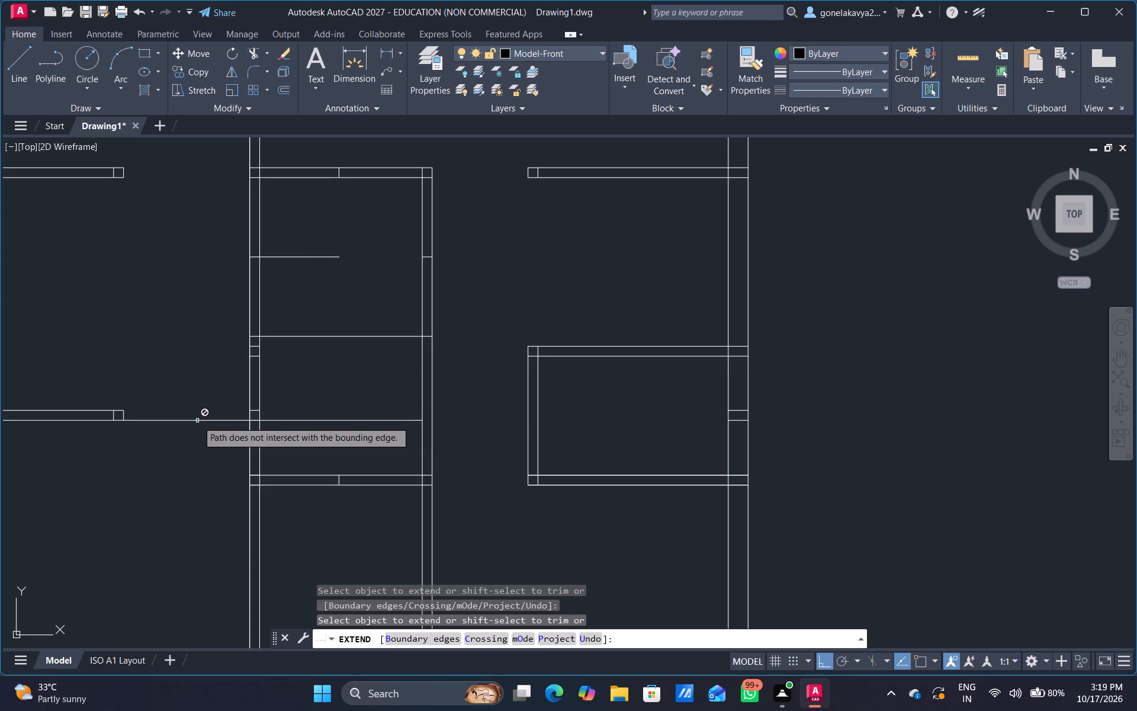
pyautogui.click(211, 418)
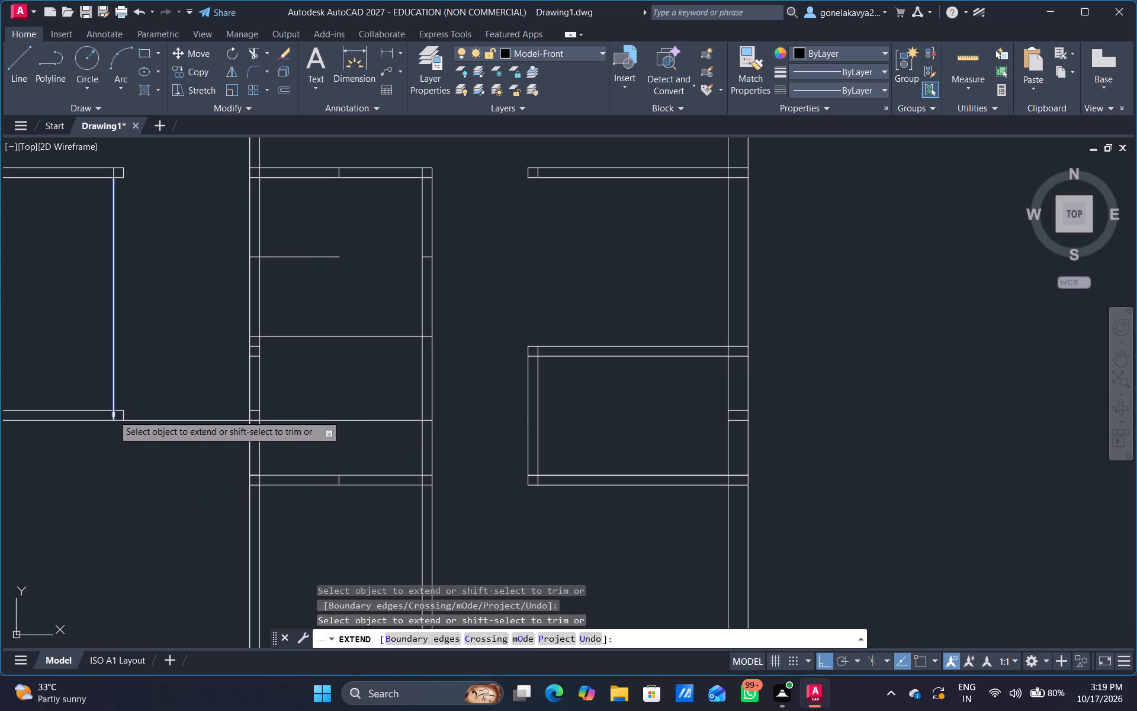
# Extend the upper line of the same left-room partition across the central room to the outer line of its right wall.
pyautogui.click(106, 412)
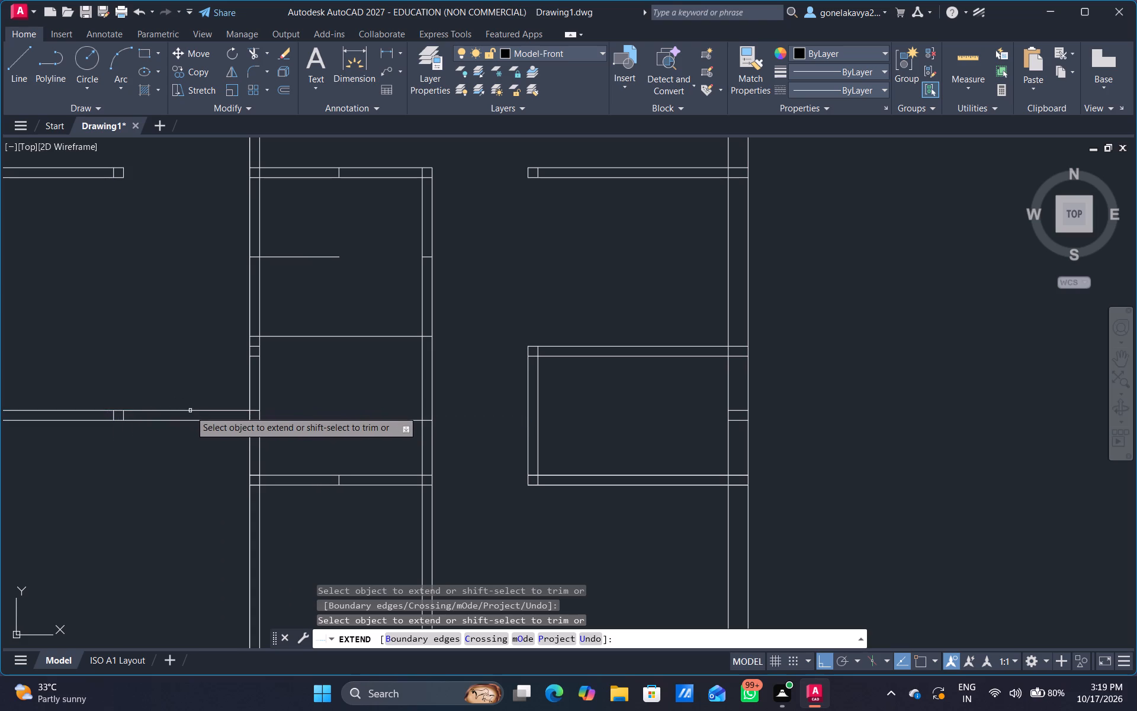
pyautogui.click(192, 413)
pyautogui.moveTo(207, 414); pyautogui.dragTo(219, 401)
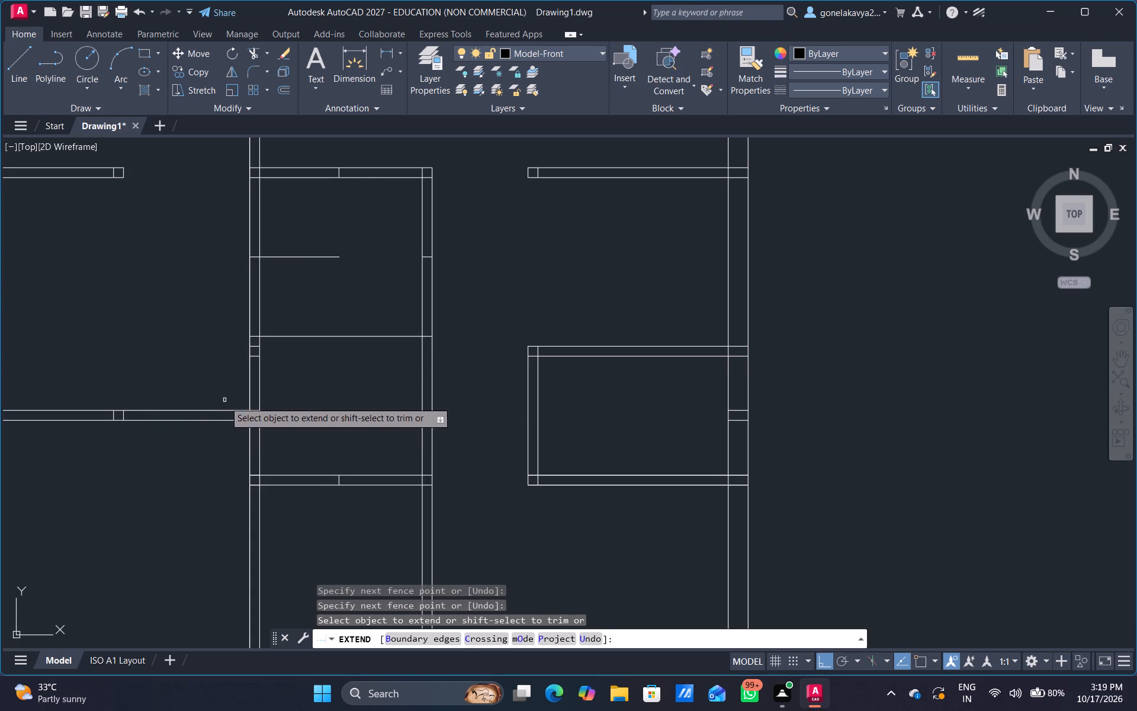
pyautogui.click(226, 412)
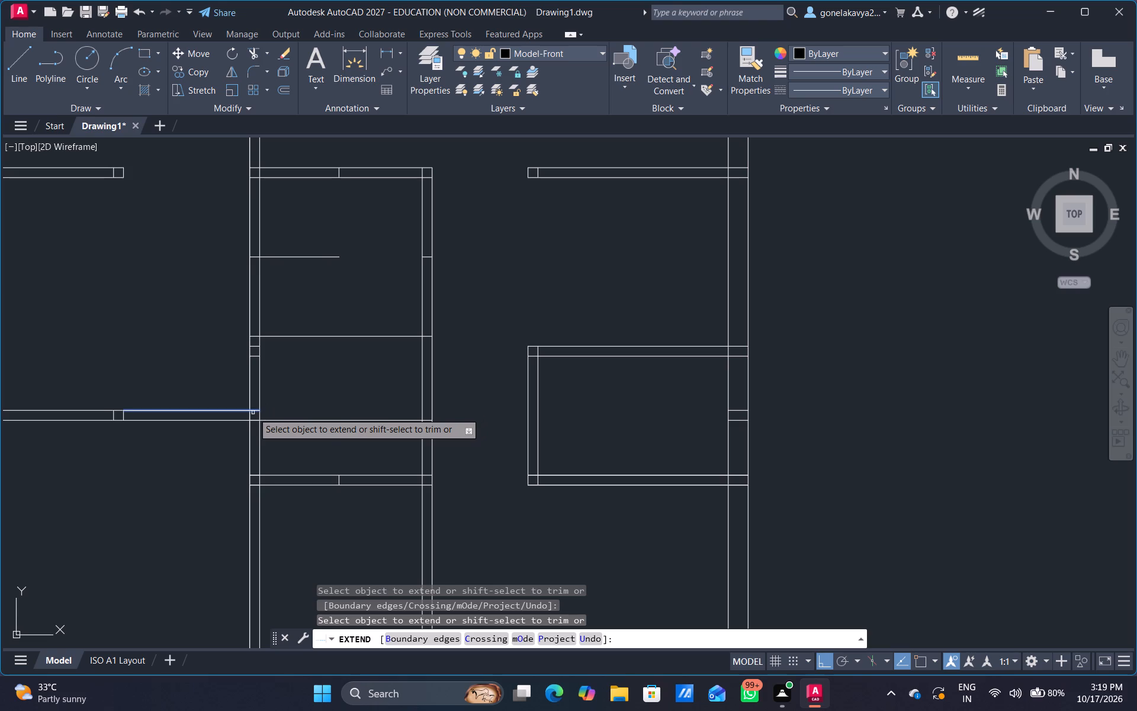
pyautogui.click(253, 409)
pyautogui.click(253, 409)
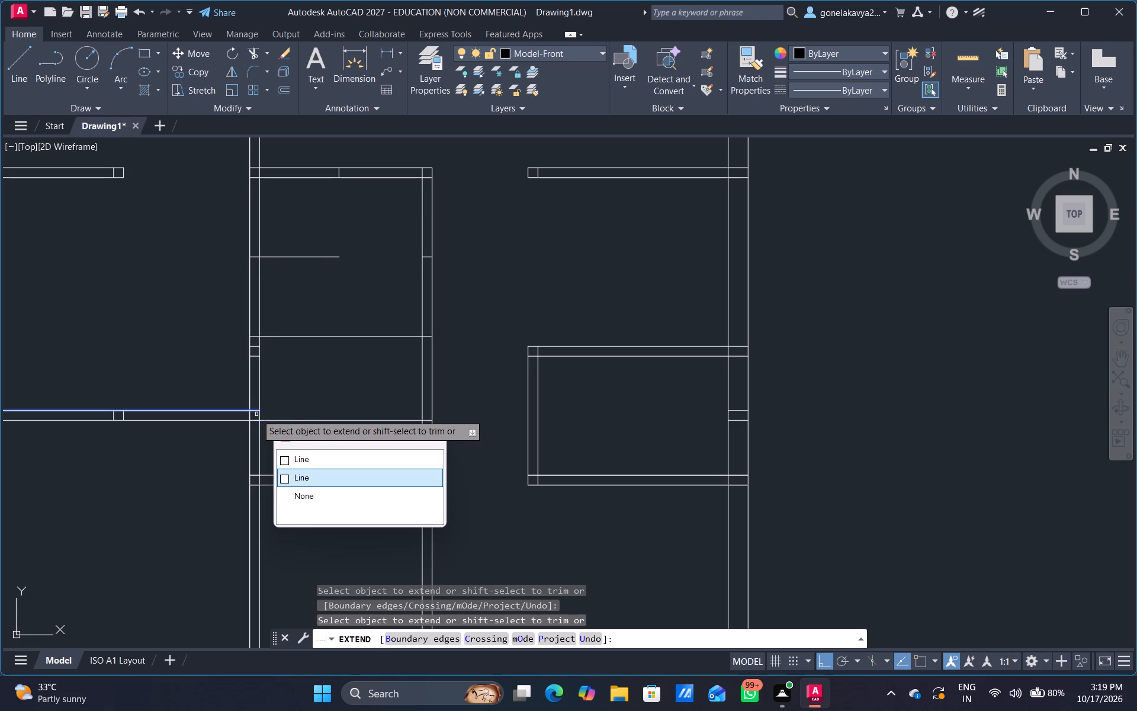
pyautogui.click(316, 455)
pyautogui.click(316, 456)
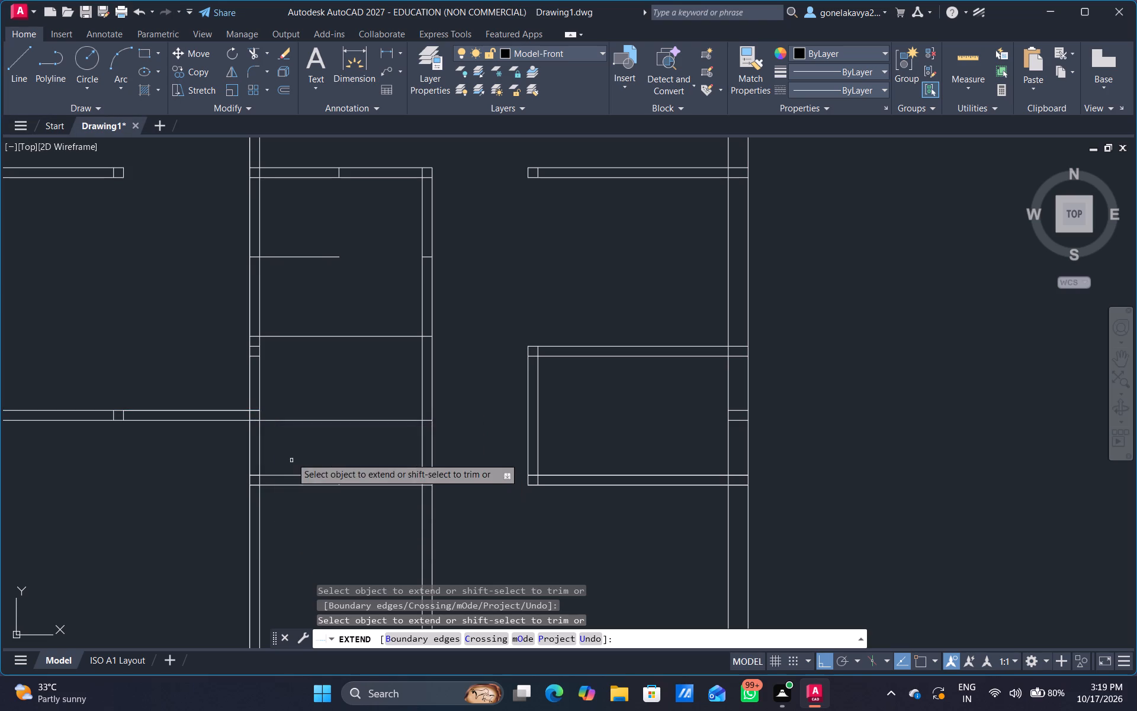
pyautogui.click(259, 409)
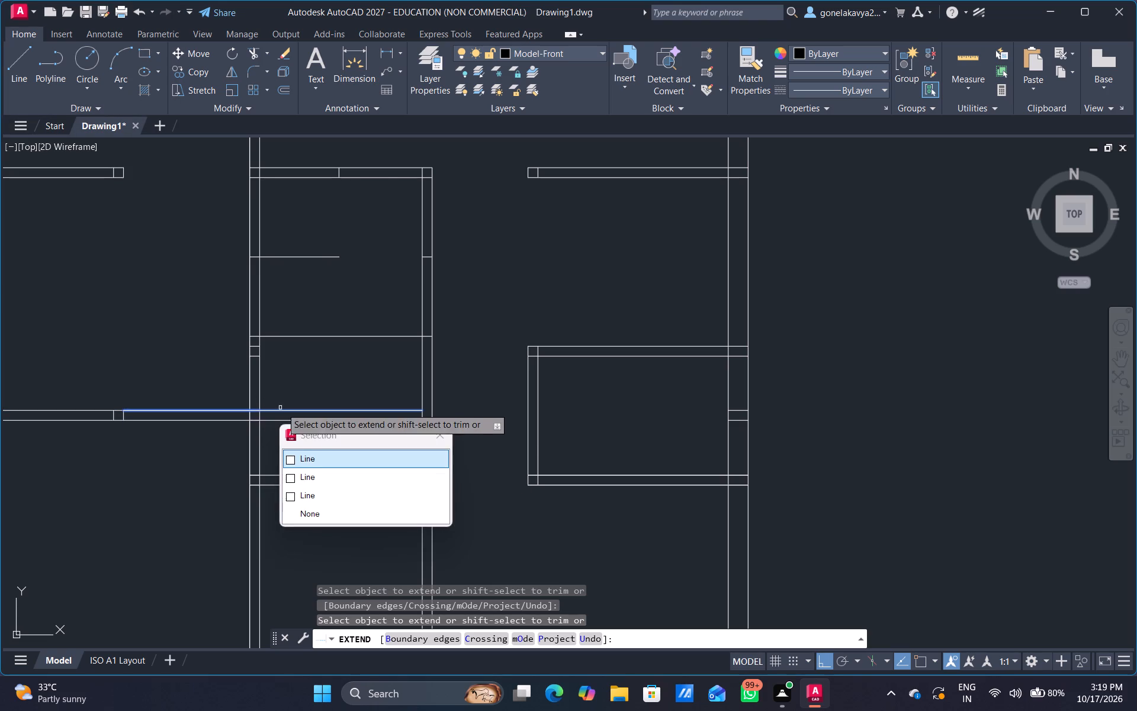
pyautogui.click(246, 409)
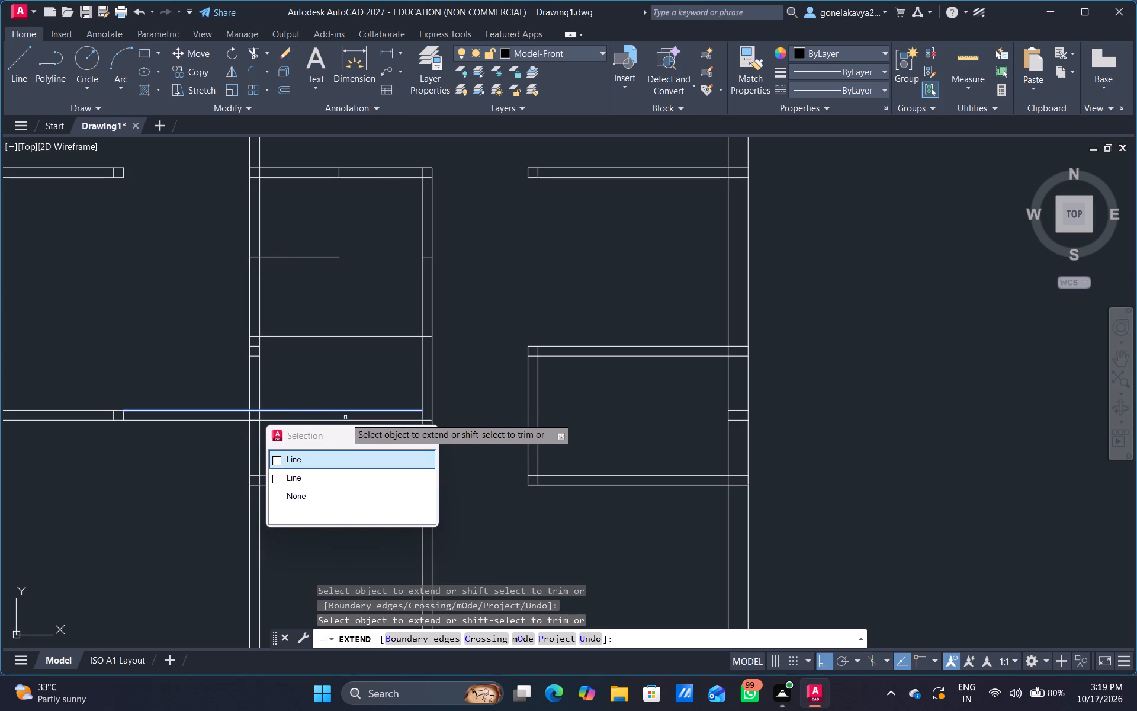
pyautogui.click(348, 412)
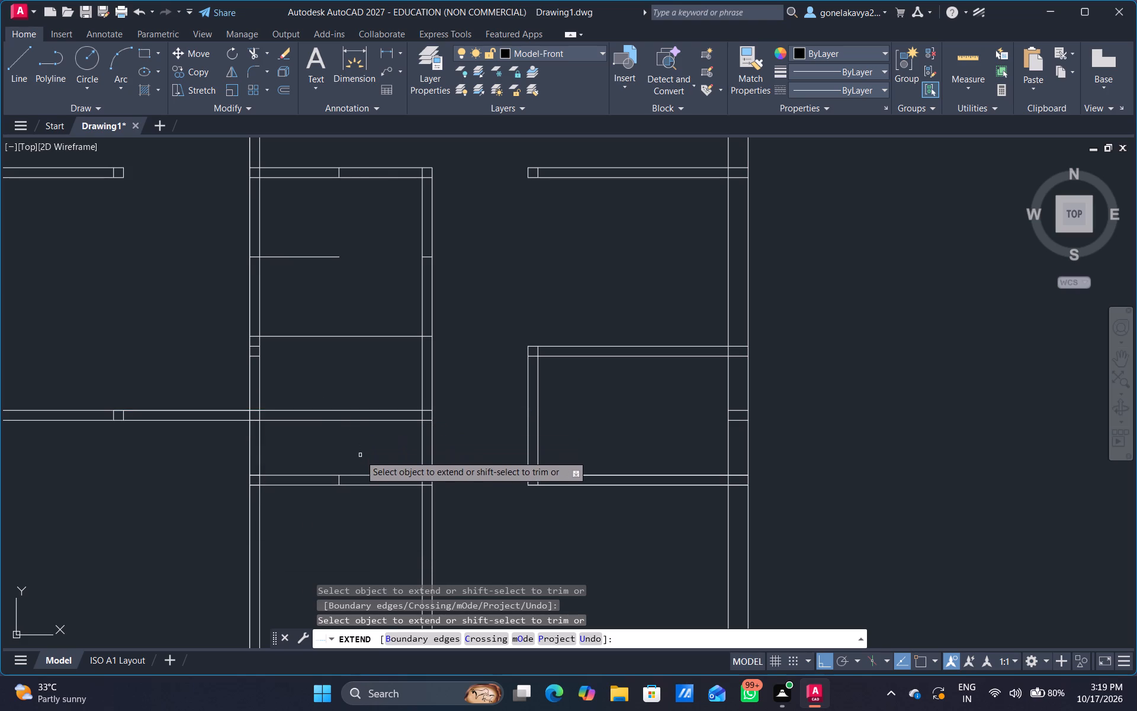
pyautogui.press('Escape')
# Trim away the central room's old lower horizontal partition below the extended partition, including the short vertical line between its two lines.
pyautogui.write('TR')
pyautogui.press('space')
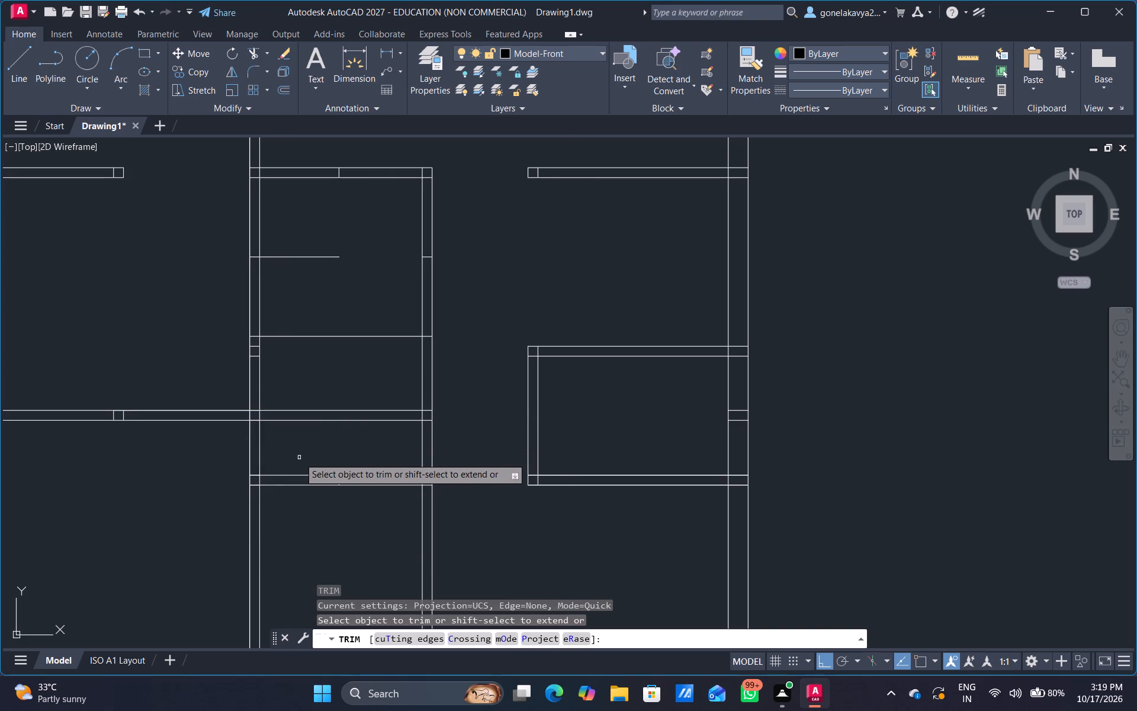
pyautogui.scroll(-1, 299, 457)
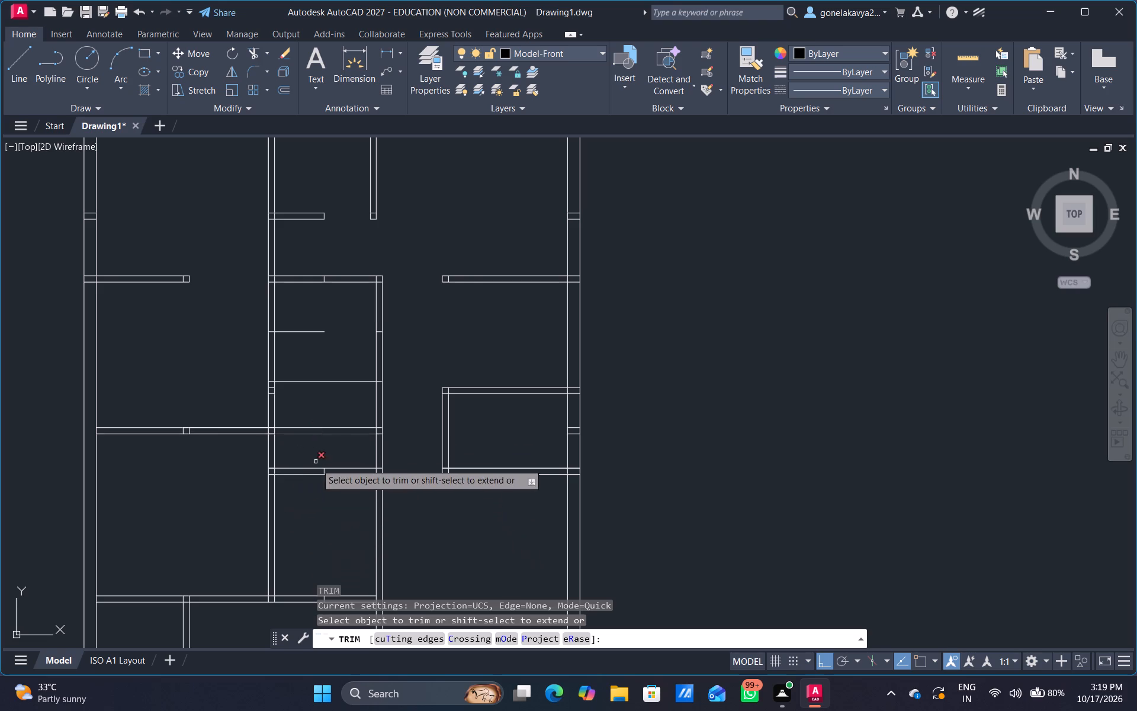
pyautogui.moveTo(350, 454); pyautogui.dragTo(355, 503)
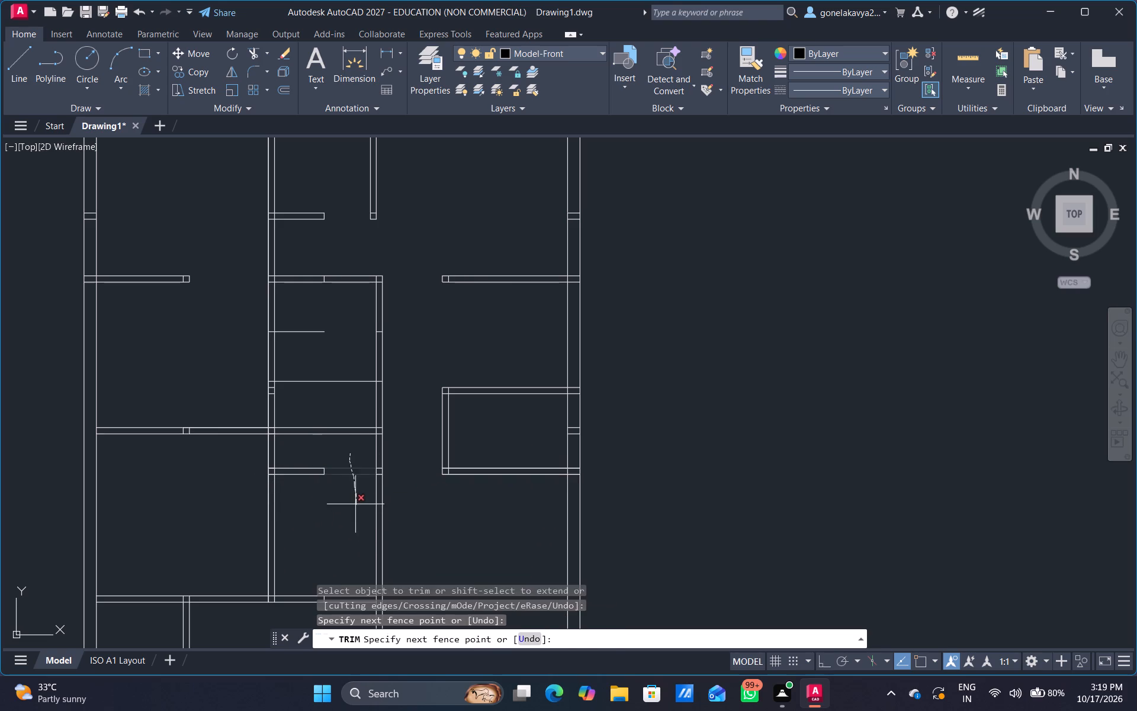
pyautogui.moveTo(355, 503); pyautogui.dragTo(355, 504)
pyautogui.moveTo(304, 453); pyautogui.dragTo(302, 497)
pyautogui.moveTo(323, 476); pyautogui.dragTo(325, 467)
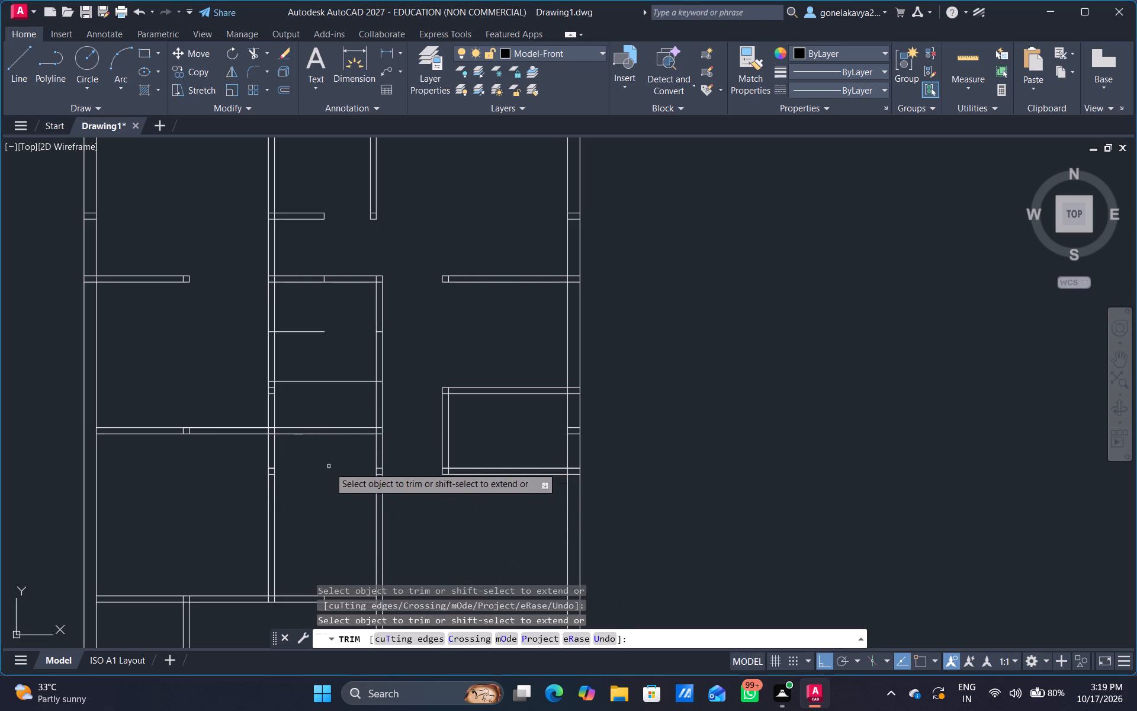
# Trim both lines of the central room's left wall from the extended partition down to the plan's lowest horizontal partition.
pyautogui.scroll(-1, 354, 523)
pyautogui.moveTo(354, 523); pyautogui.dragTo(355, 431, button='middle')
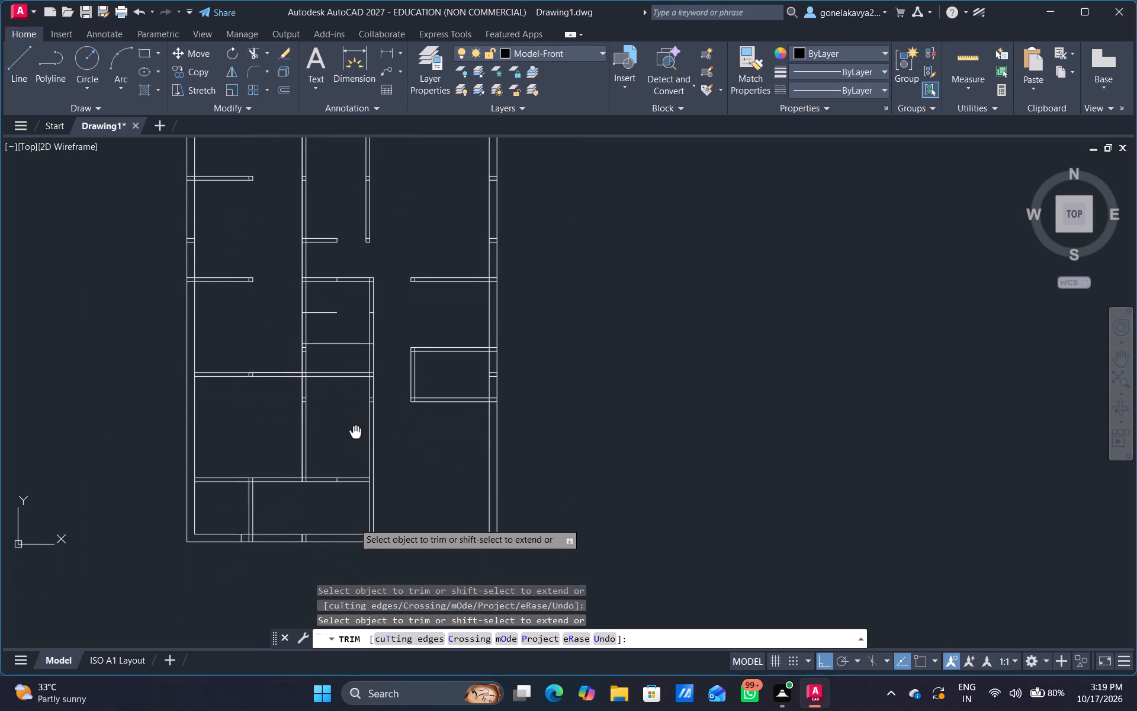
pyautogui.moveTo(355, 431); pyautogui.dragTo(362, 450, button='middle')
pyautogui.moveTo(344, 430); pyautogui.dragTo(273, 456)
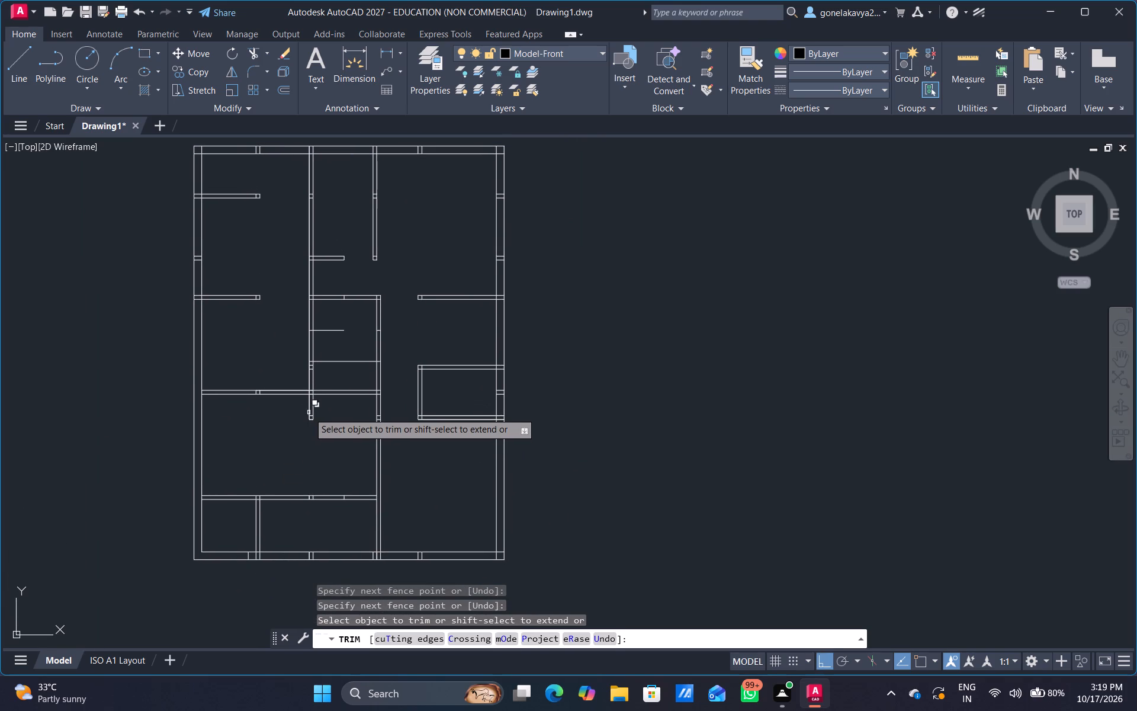
pyautogui.moveTo(323, 412); pyautogui.dragTo(282, 417)
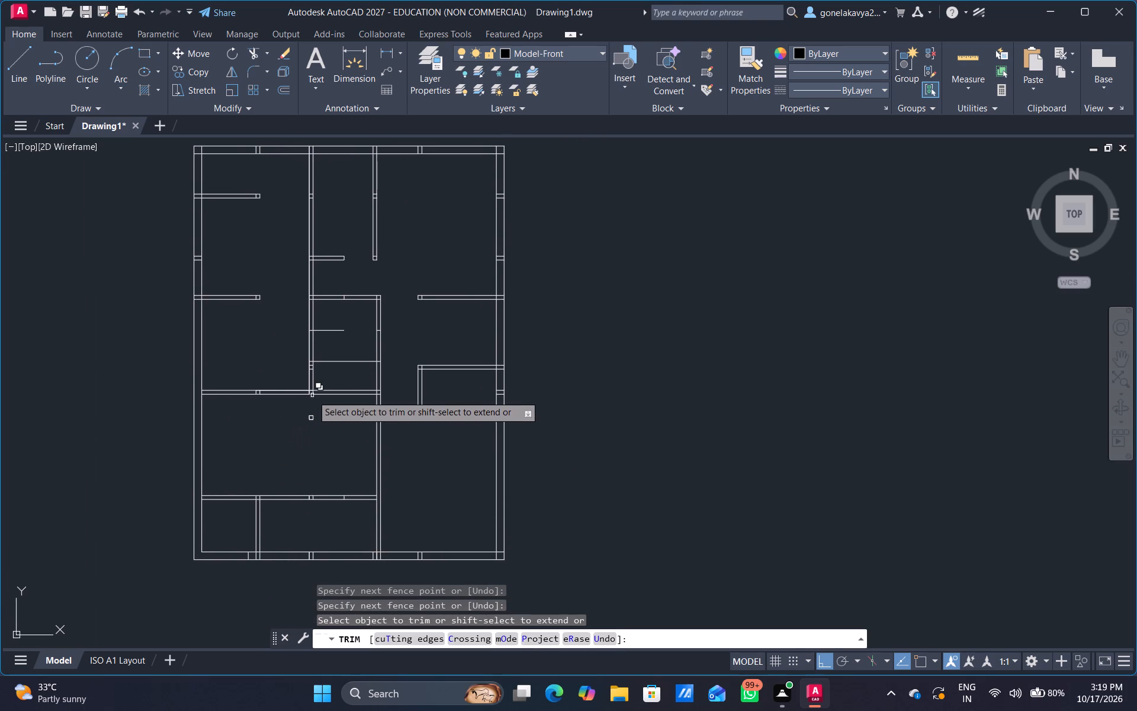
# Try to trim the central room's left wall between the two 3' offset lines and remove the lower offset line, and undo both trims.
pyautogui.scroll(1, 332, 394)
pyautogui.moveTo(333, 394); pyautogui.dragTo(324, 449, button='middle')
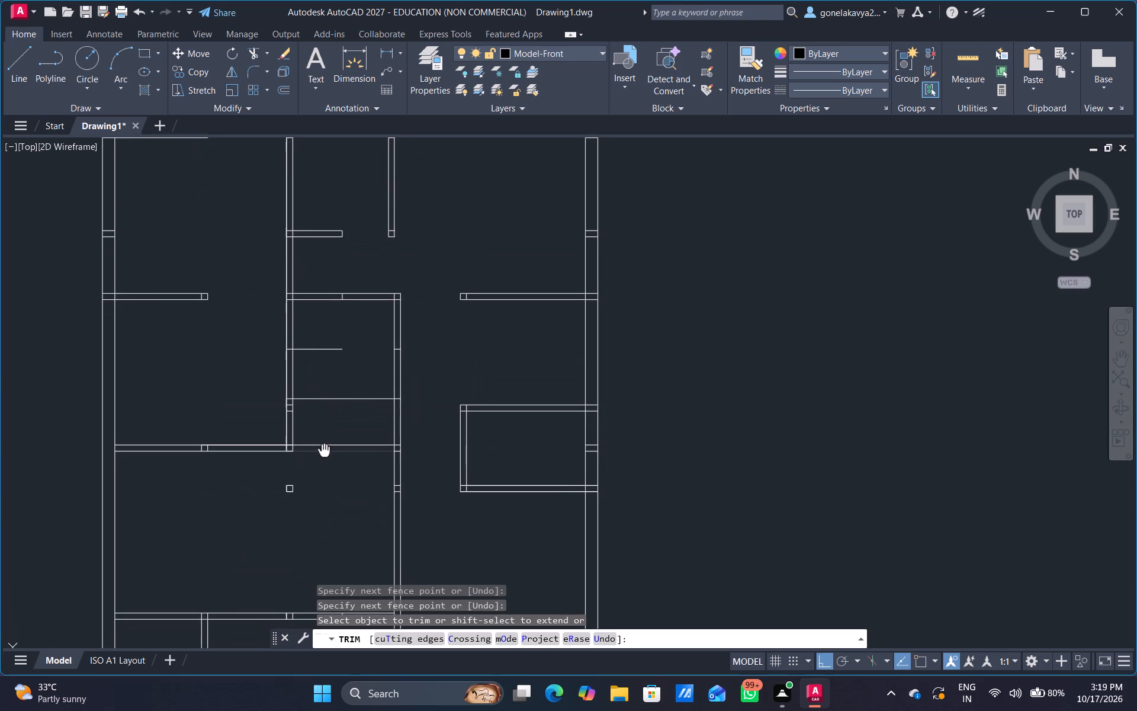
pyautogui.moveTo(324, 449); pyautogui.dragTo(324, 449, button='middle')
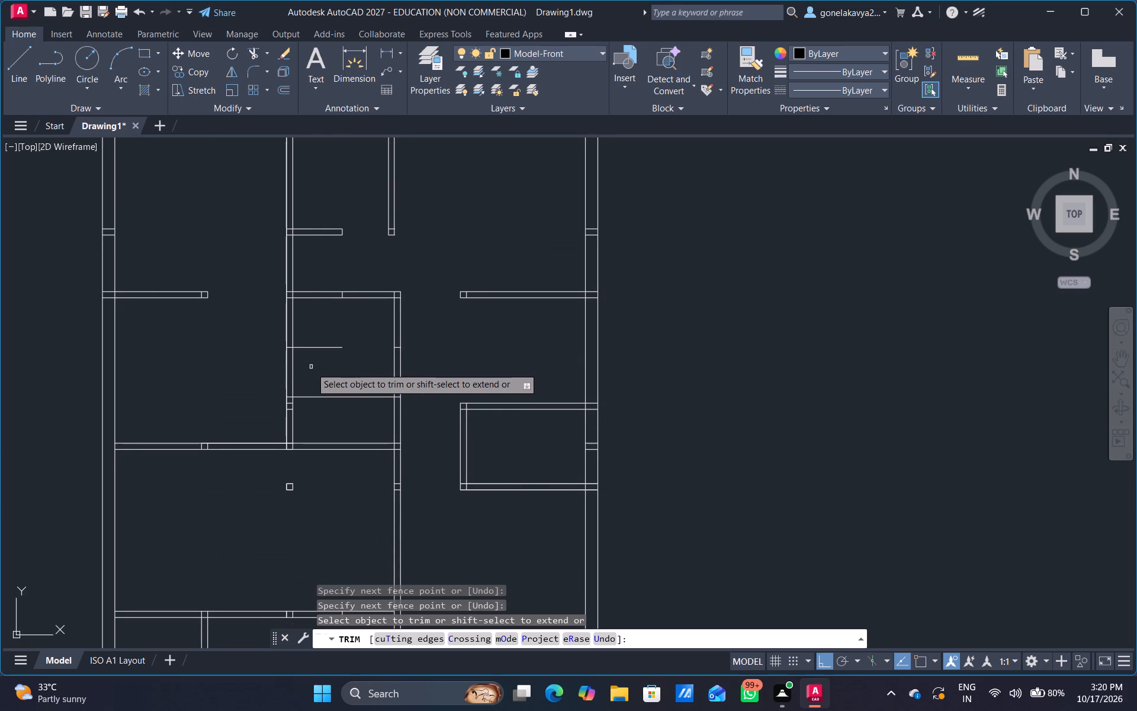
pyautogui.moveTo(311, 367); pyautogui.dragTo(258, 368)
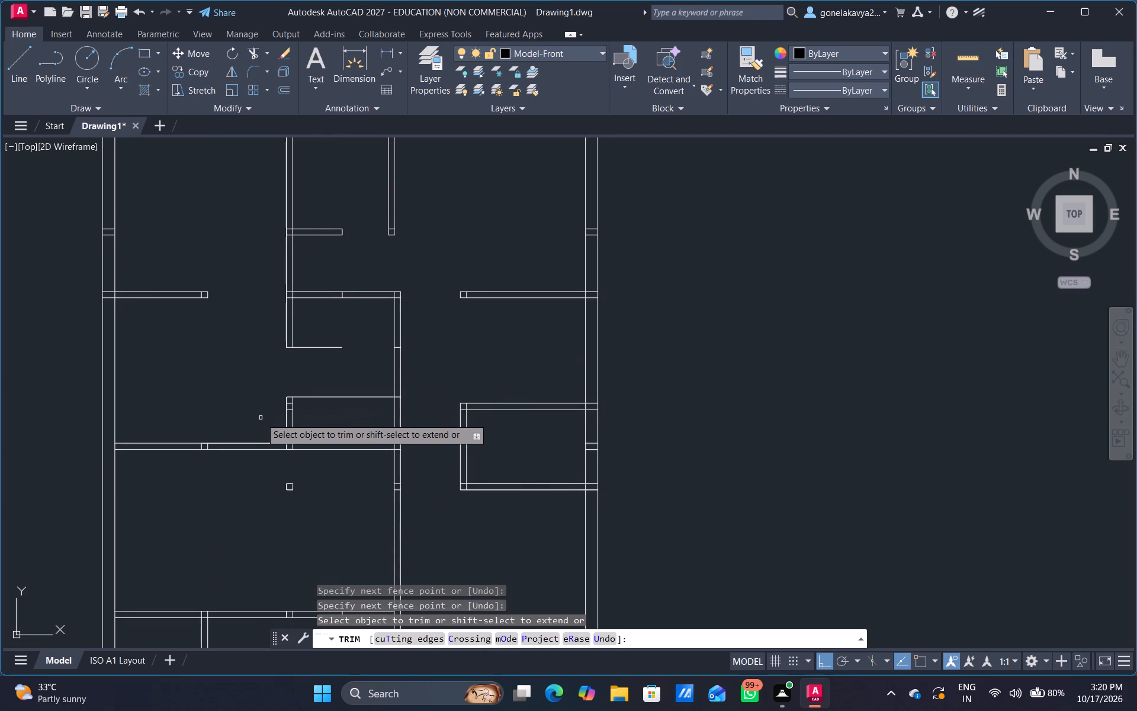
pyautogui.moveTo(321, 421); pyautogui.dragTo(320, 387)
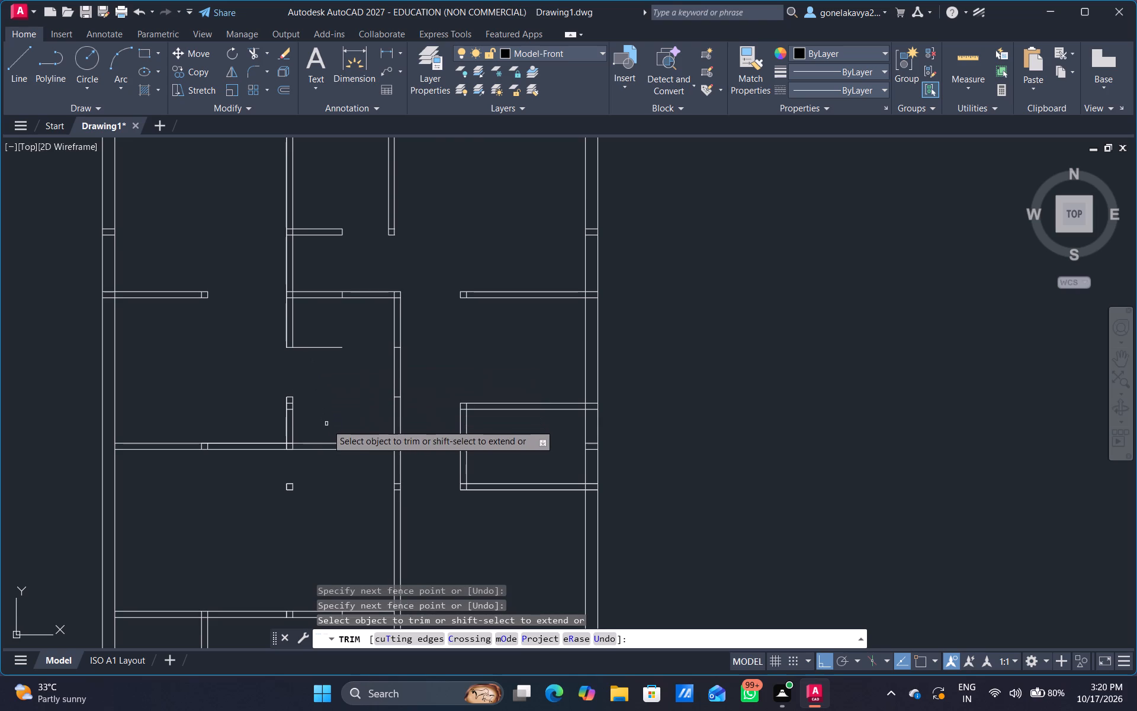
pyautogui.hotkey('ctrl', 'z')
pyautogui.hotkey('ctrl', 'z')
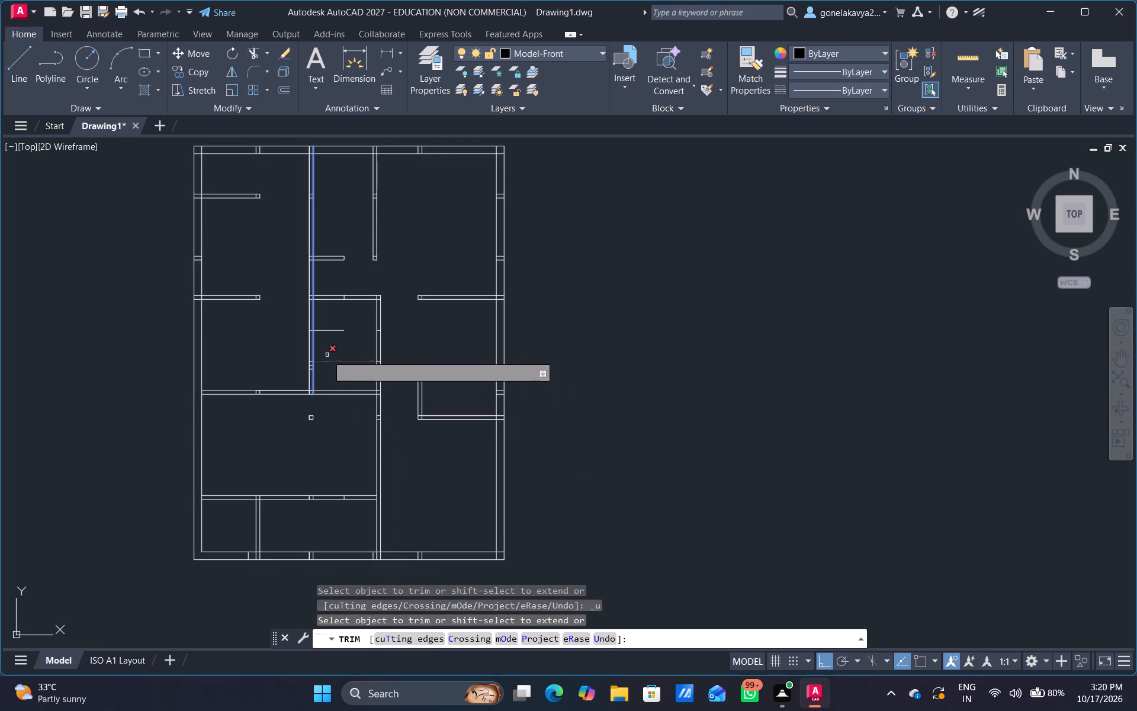
# Trim the central room's left wall between its upper partition and the first 3' offset line, and remove both offset lines inside the room.
pyautogui.scroll(2, 325, 350)
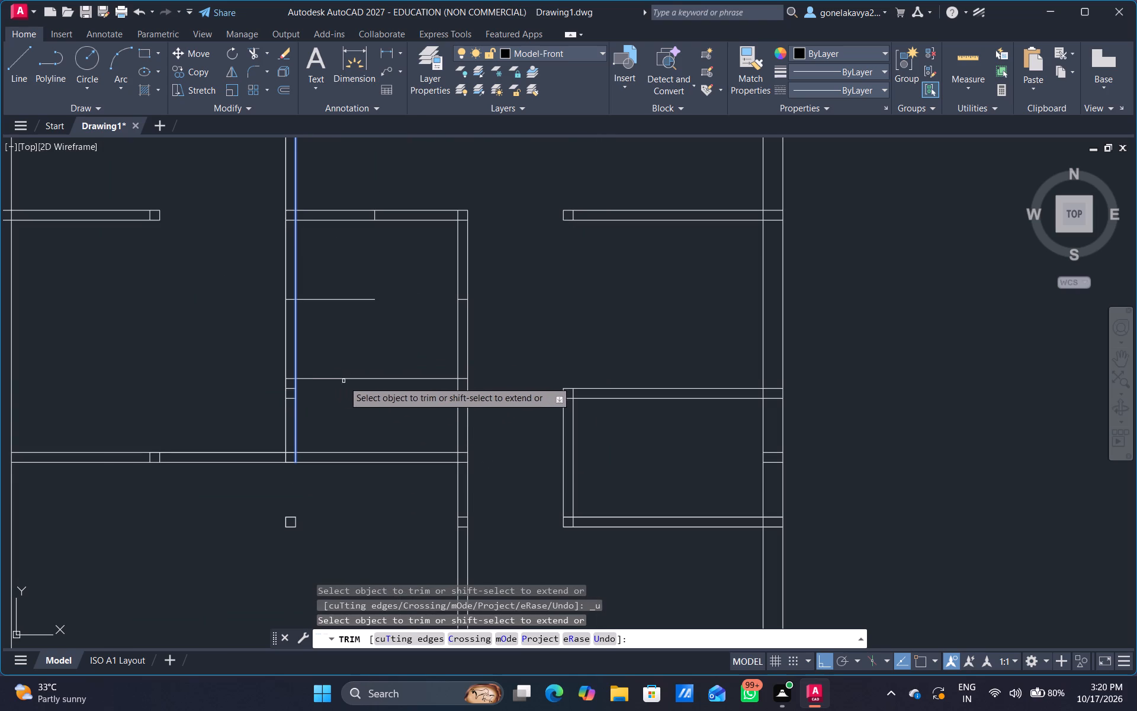
pyautogui.moveTo(249, 262); pyautogui.dragTo(311, 269)
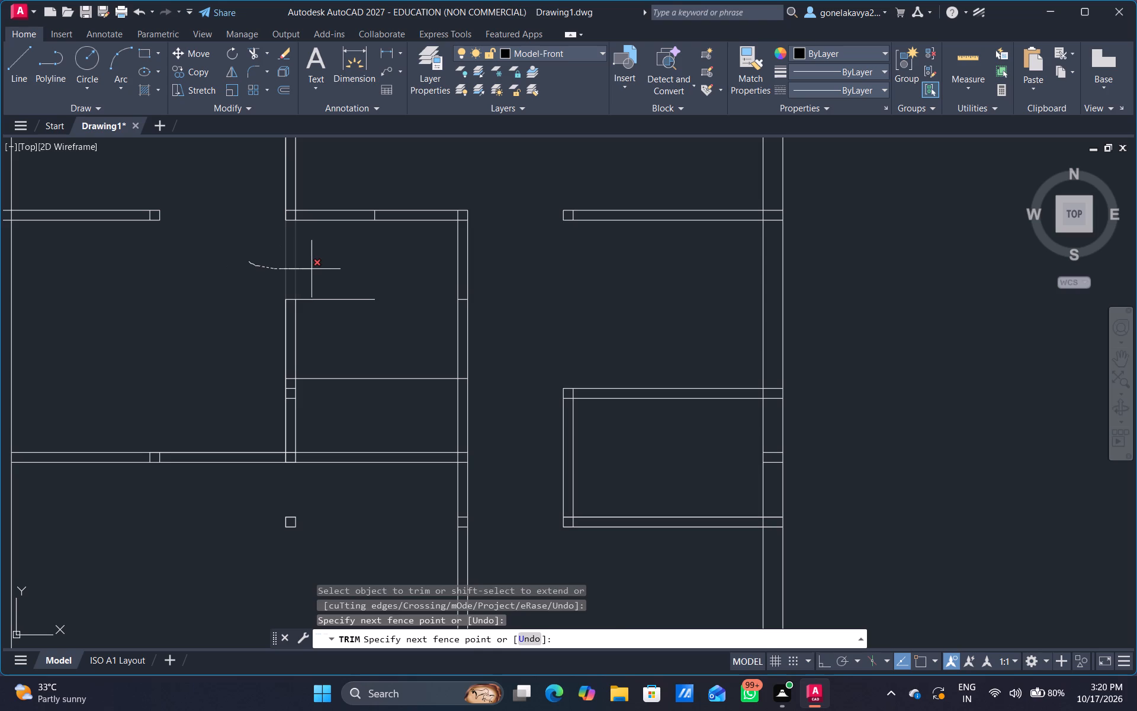
pyautogui.moveTo(311, 269); pyautogui.dragTo(313, 269)
pyautogui.moveTo(327, 277); pyautogui.dragTo(330, 399)
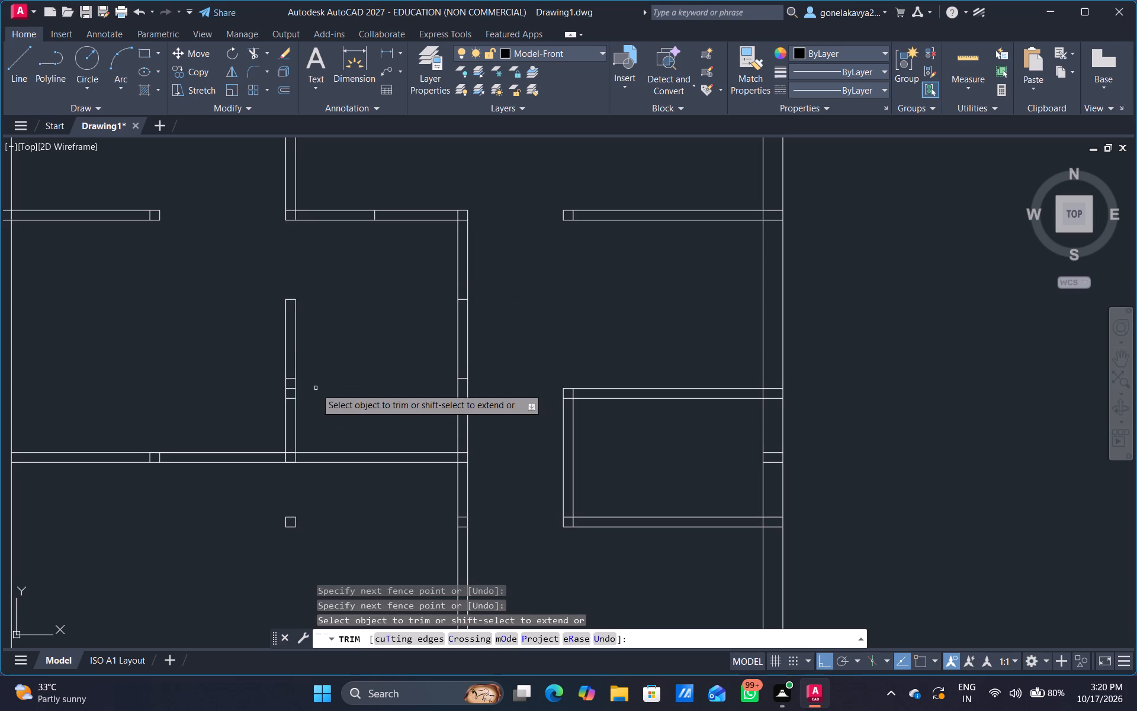
# Examine the partitions and openings around the central room and the upper half of the plan, and end the trimming.
pyautogui.moveTo(345, 323); pyautogui.dragTo(326, 448, button='middle')
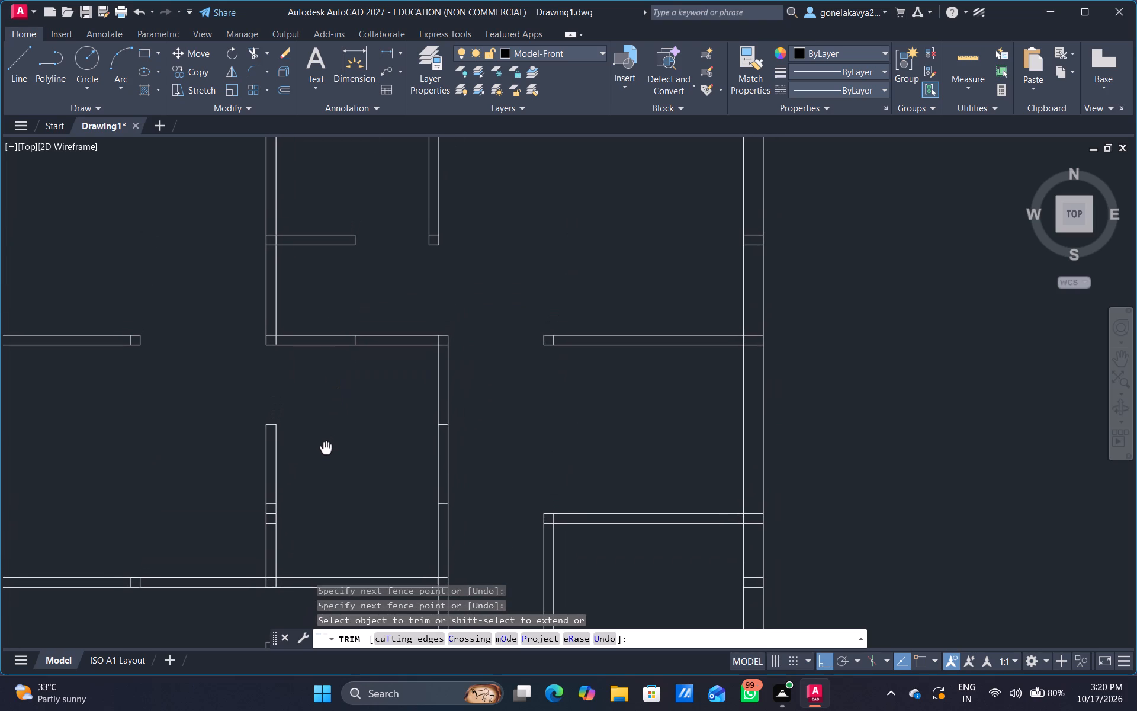
pyautogui.moveTo(326, 448); pyautogui.dragTo(321, 462, button='middle')
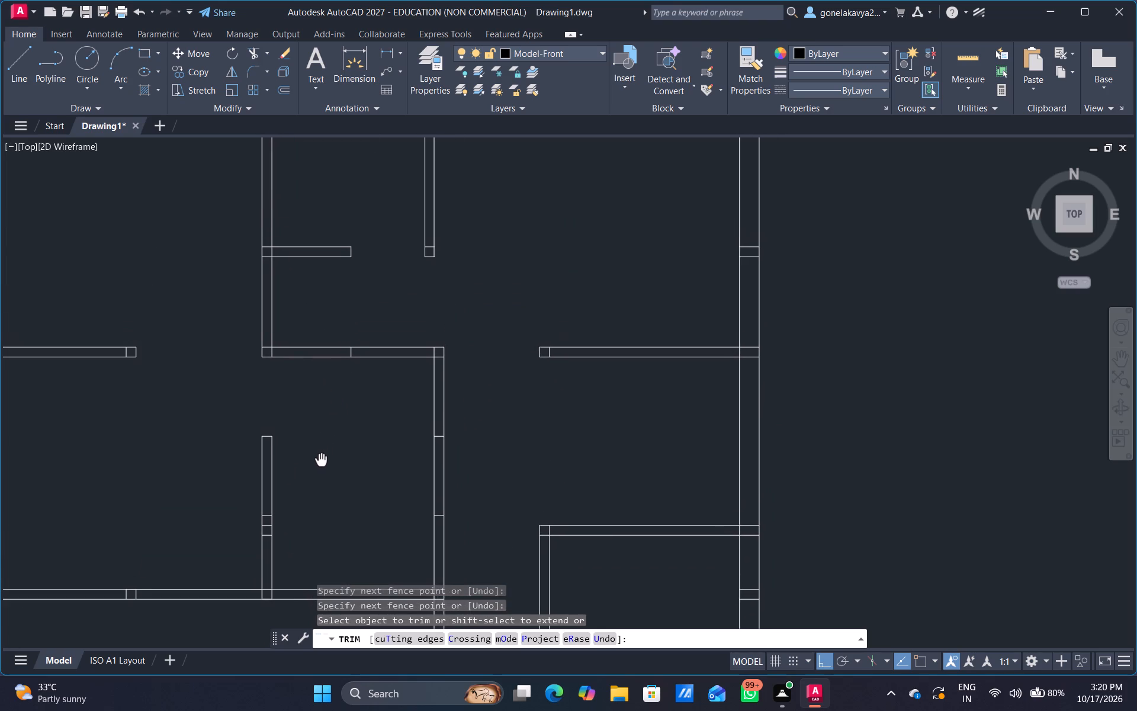
pyautogui.moveTo(321, 462); pyautogui.dragTo(320, 463, button='middle')
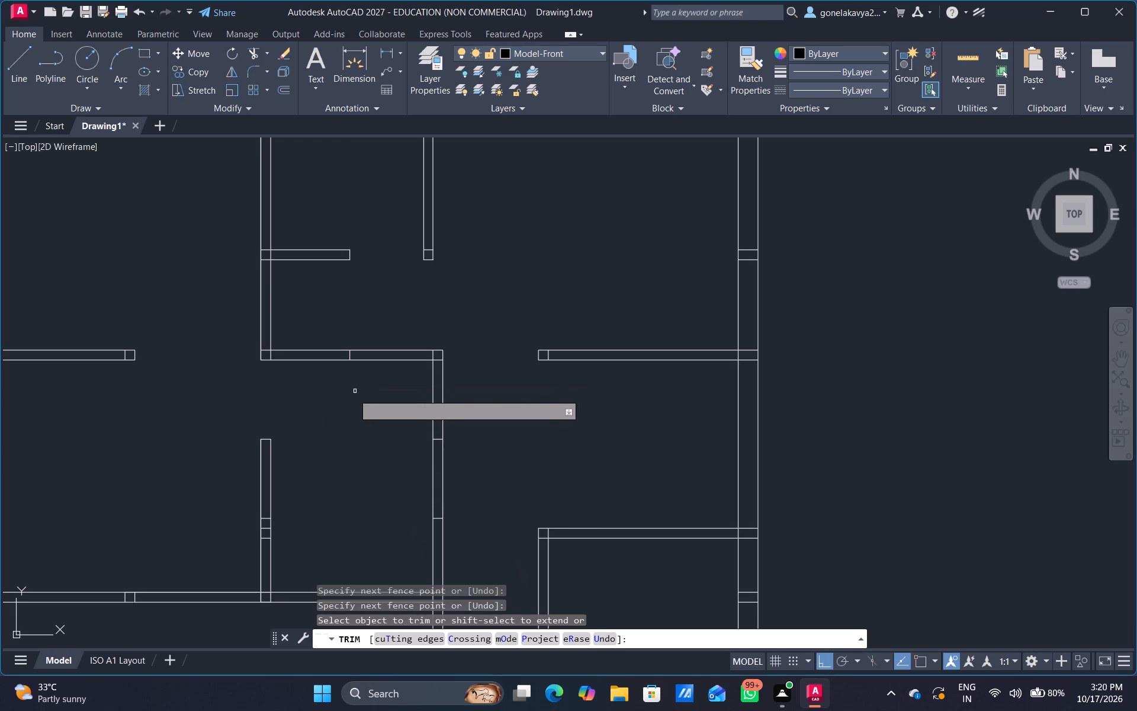
pyautogui.scroll(-1, 311, 396)
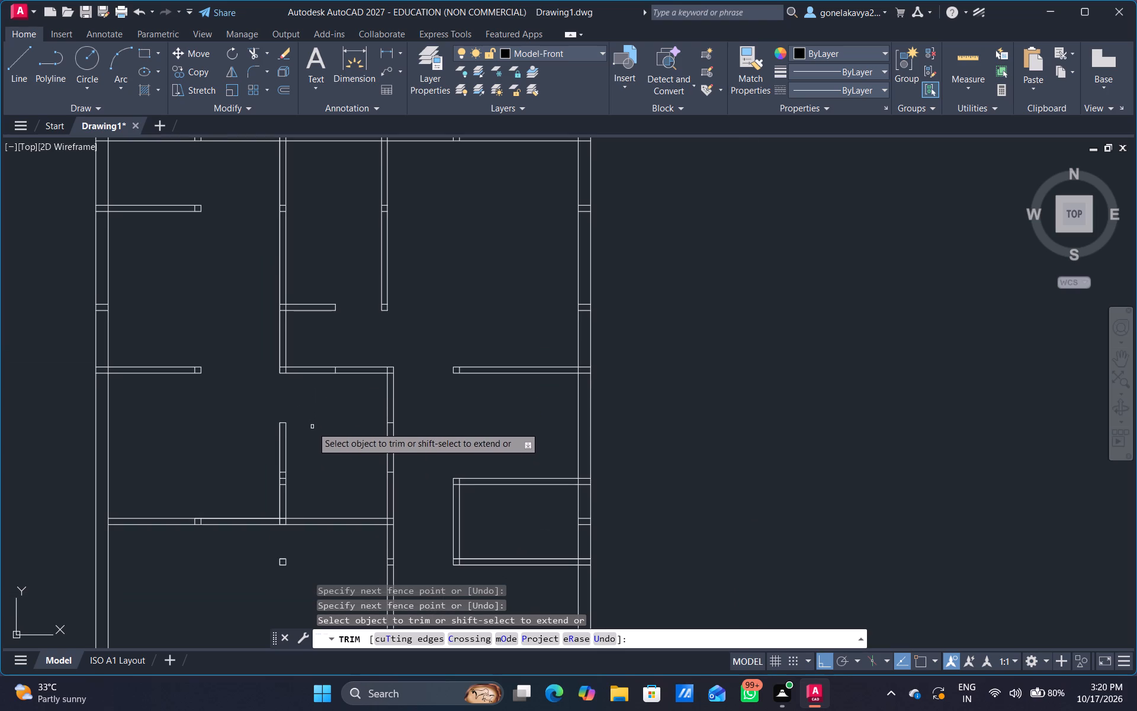
pyautogui.moveTo(322, 450); pyautogui.dragTo(307, 439, button='middle')
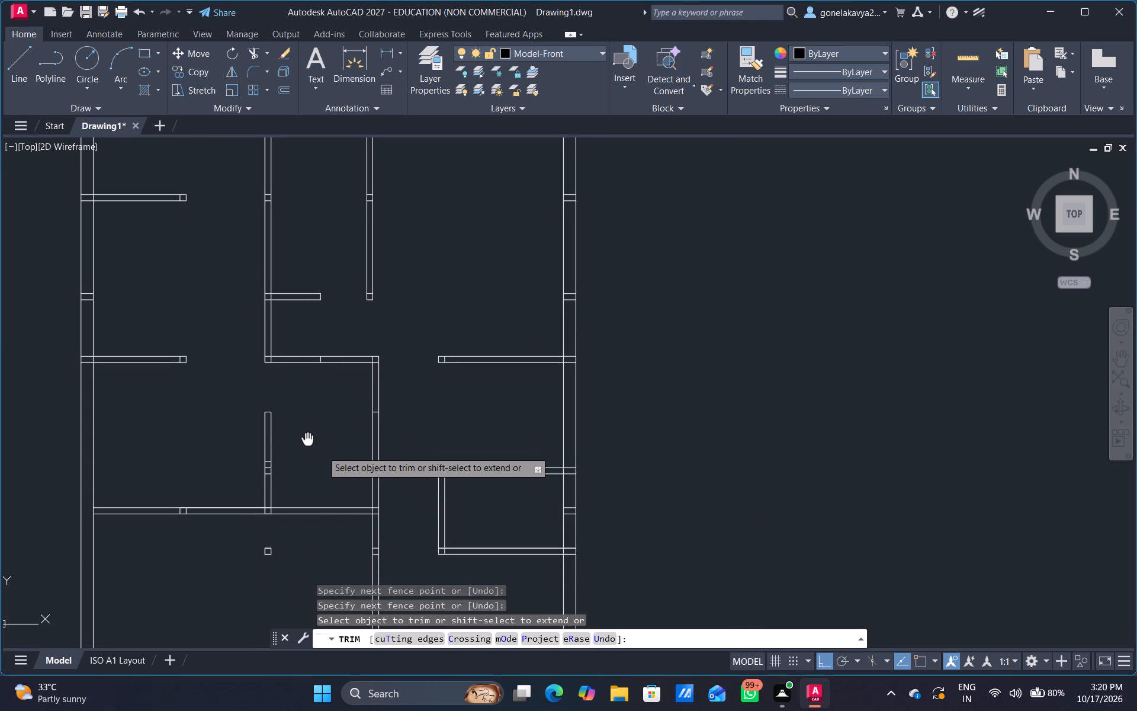
pyautogui.moveTo(307, 439); pyautogui.dragTo(304, 459, button='middle')
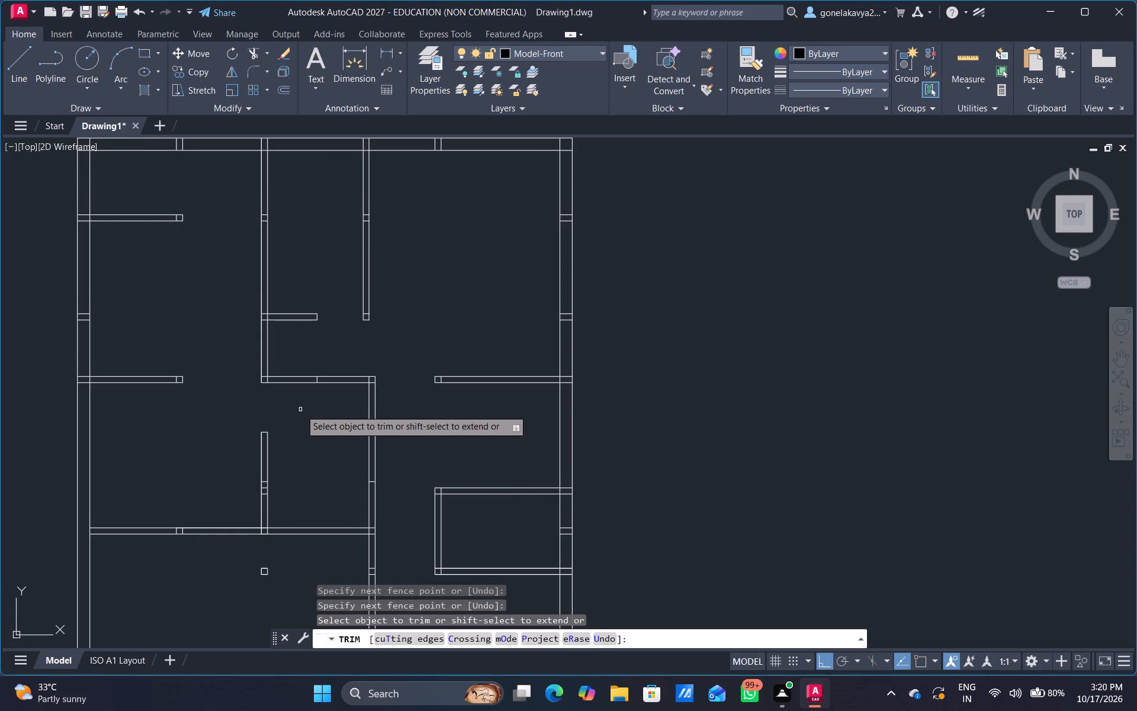
pyautogui.scroll(-1, 311, 434)
pyautogui.moveTo(314, 438); pyautogui.dragTo(303, 477, button='middle')
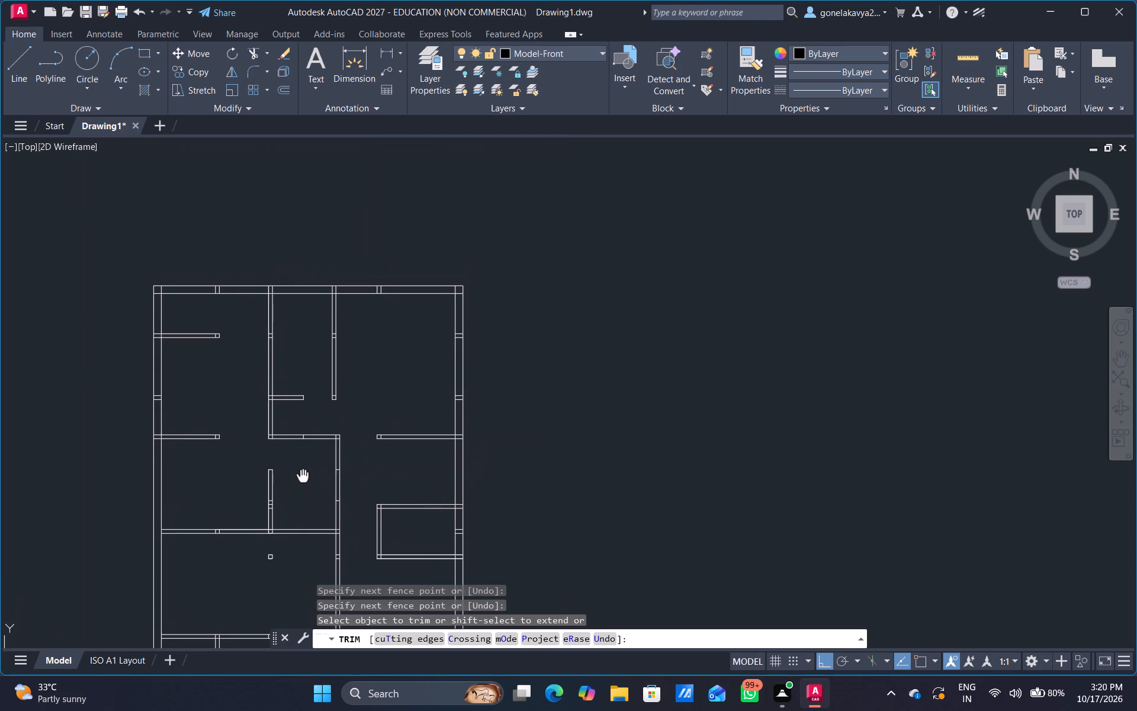
pyautogui.moveTo(303, 477); pyautogui.dragTo(298, 489, button='middle')
pyautogui.scroll(1, 288, 364)
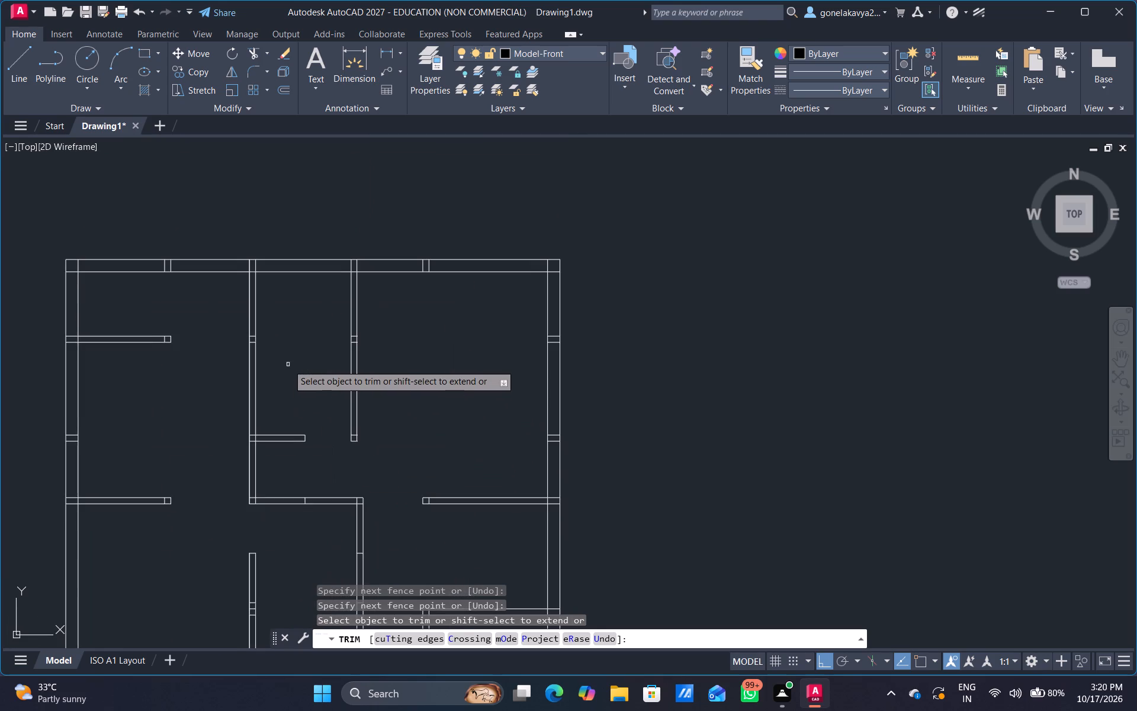
pyautogui.moveTo(288, 364); pyautogui.dragTo(294, 404, button='middle')
pyautogui.press('Escape')
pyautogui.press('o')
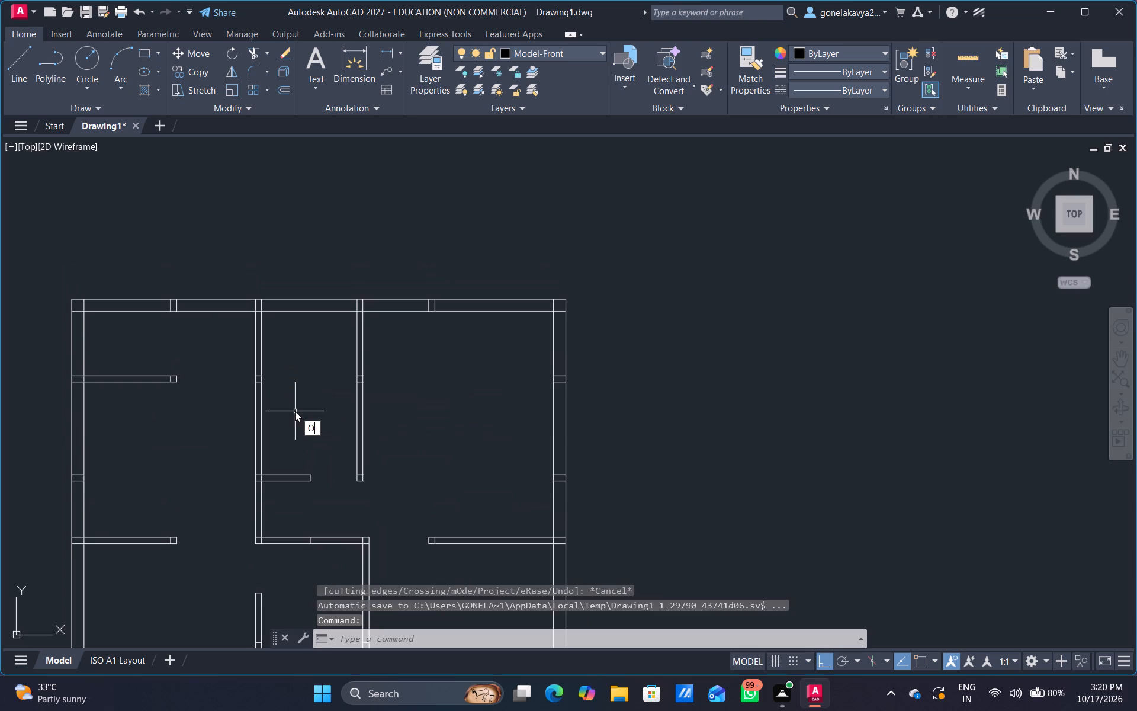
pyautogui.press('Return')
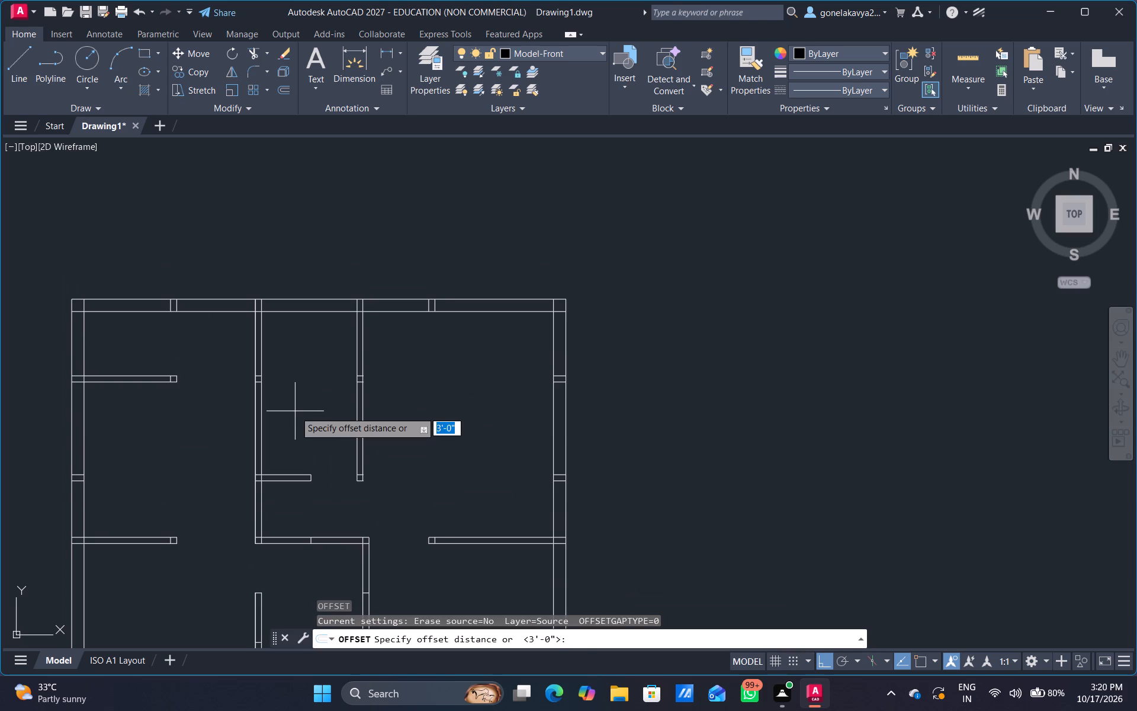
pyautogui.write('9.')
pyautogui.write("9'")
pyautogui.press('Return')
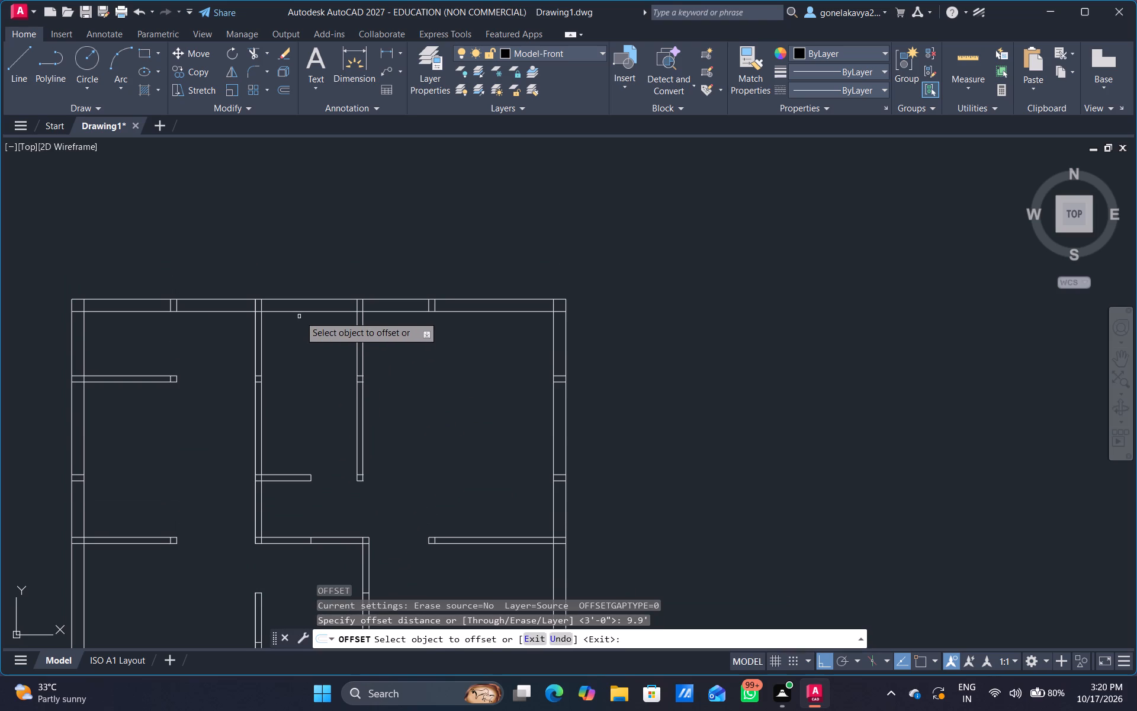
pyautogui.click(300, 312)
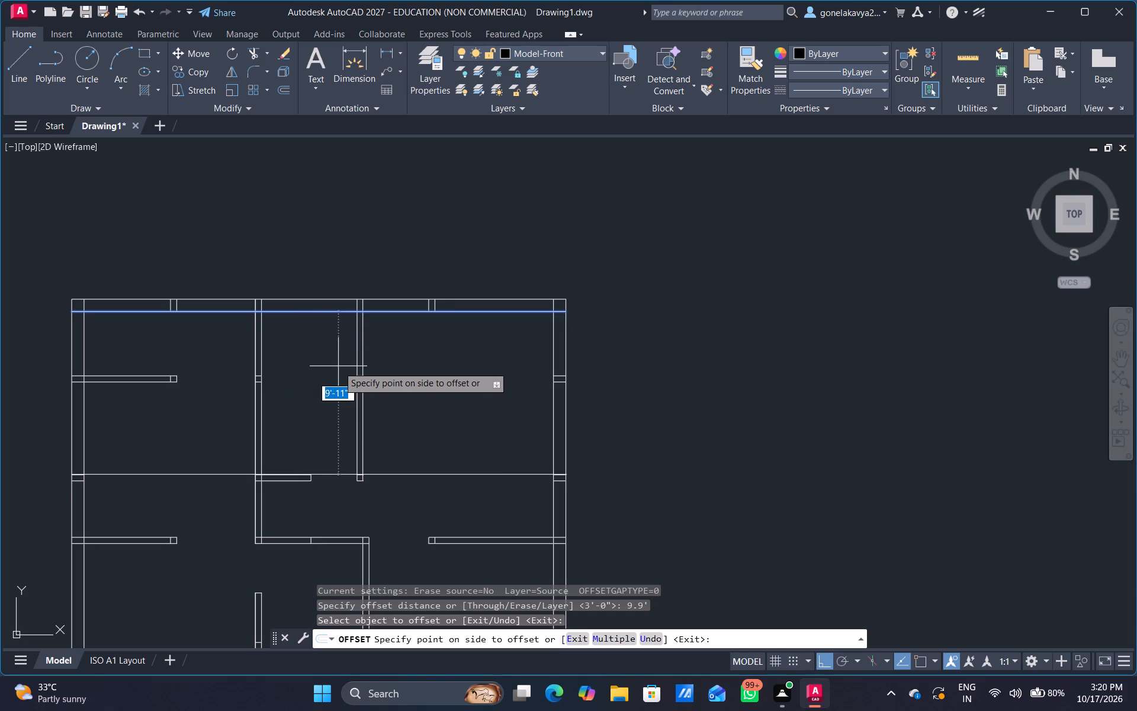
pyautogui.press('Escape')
# Examine the layout of the upper rooms, the passage and the central room's walls and openings.
pyautogui.moveTo(426, 448); pyautogui.dragTo(424, 448, button='middle')
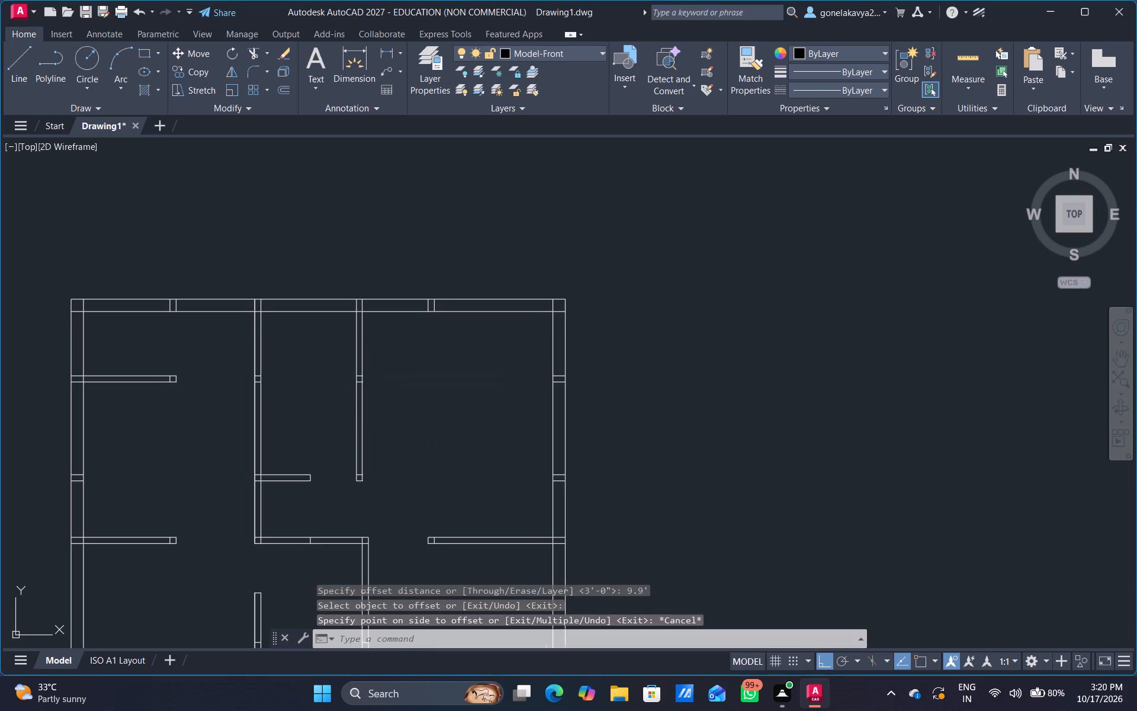
pyautogui.moveTo(424, 448); pyautogui.dragTo(401, 428, button='middle')
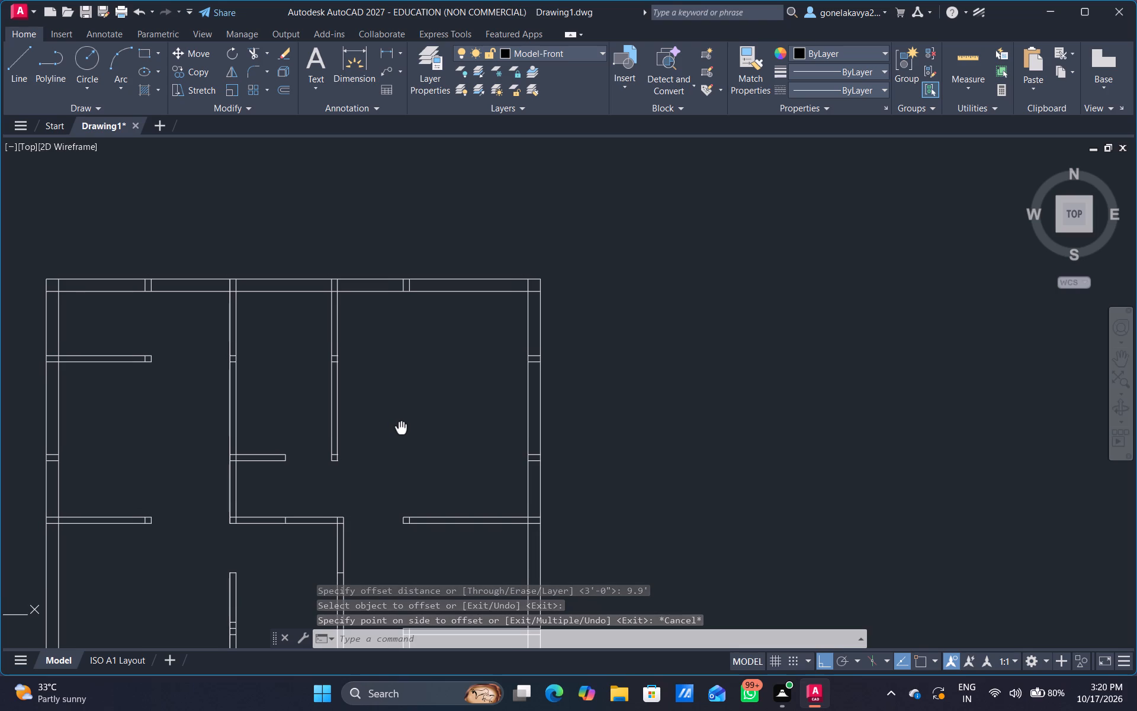
pyautogui.moveTo(401, 428); pyautogui.dragTo(396, 411, button='middle')
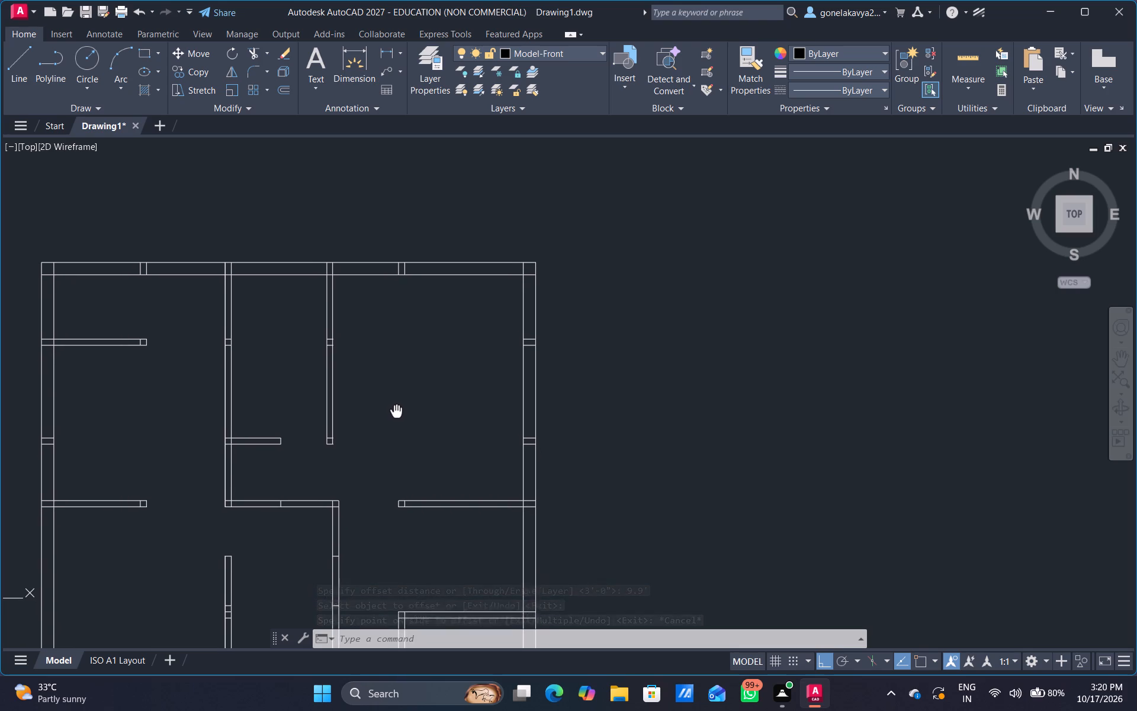
pyautogui.moveTo(396, 411); pyautogui.dragTo(388, 377, button='middle')
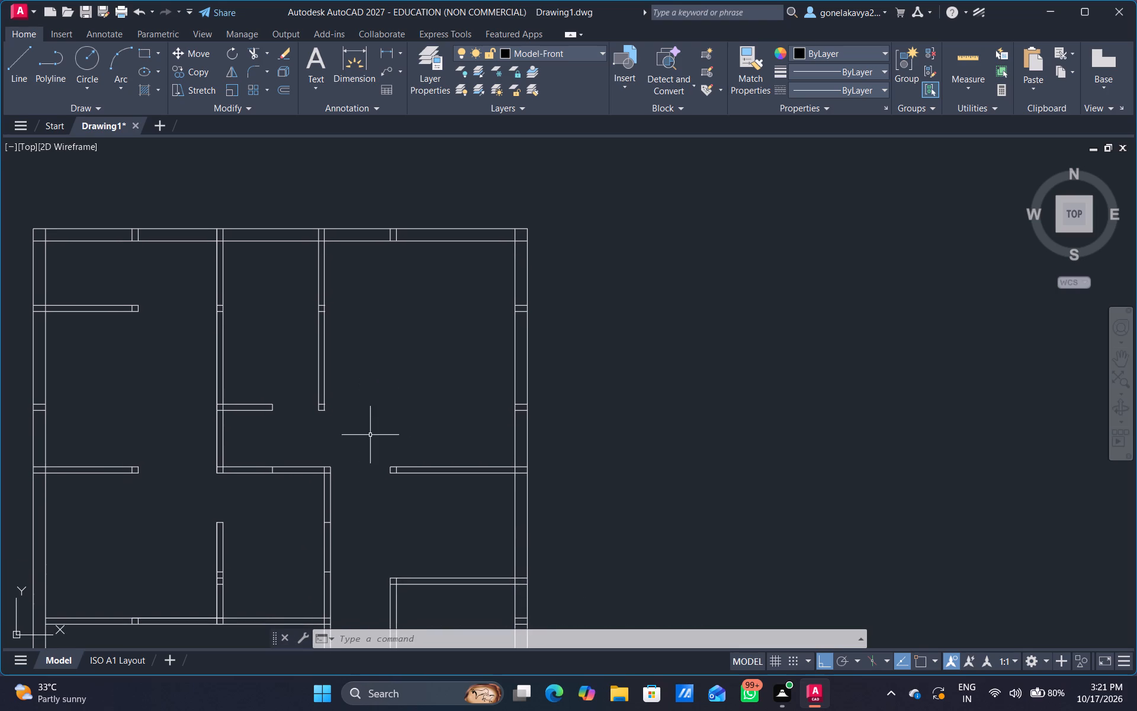
pyautogui.moveTo(377, 439); pyautogui.dragTo(371, 336, button='middle')
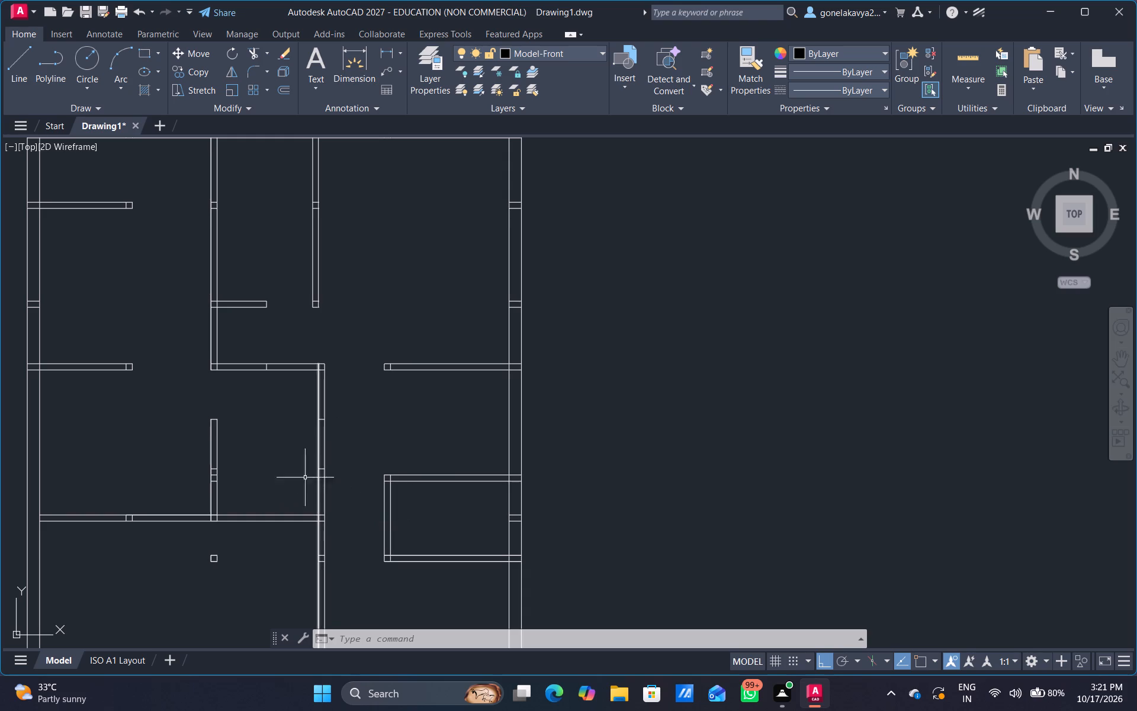
pyautogui.moveTo(291, 467); pyautogui.dragTo(288, 492, button='middle')
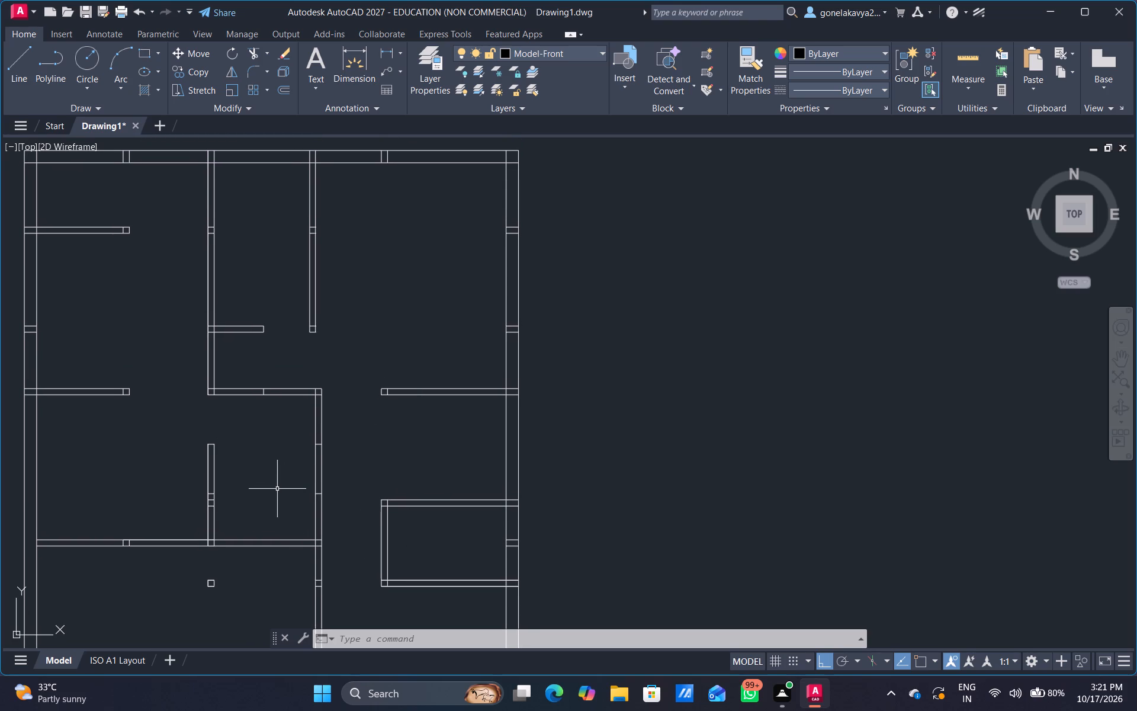
pyautogui.moveTo(227, 419); pyautogui.dragTo(239, 475, button='middle')
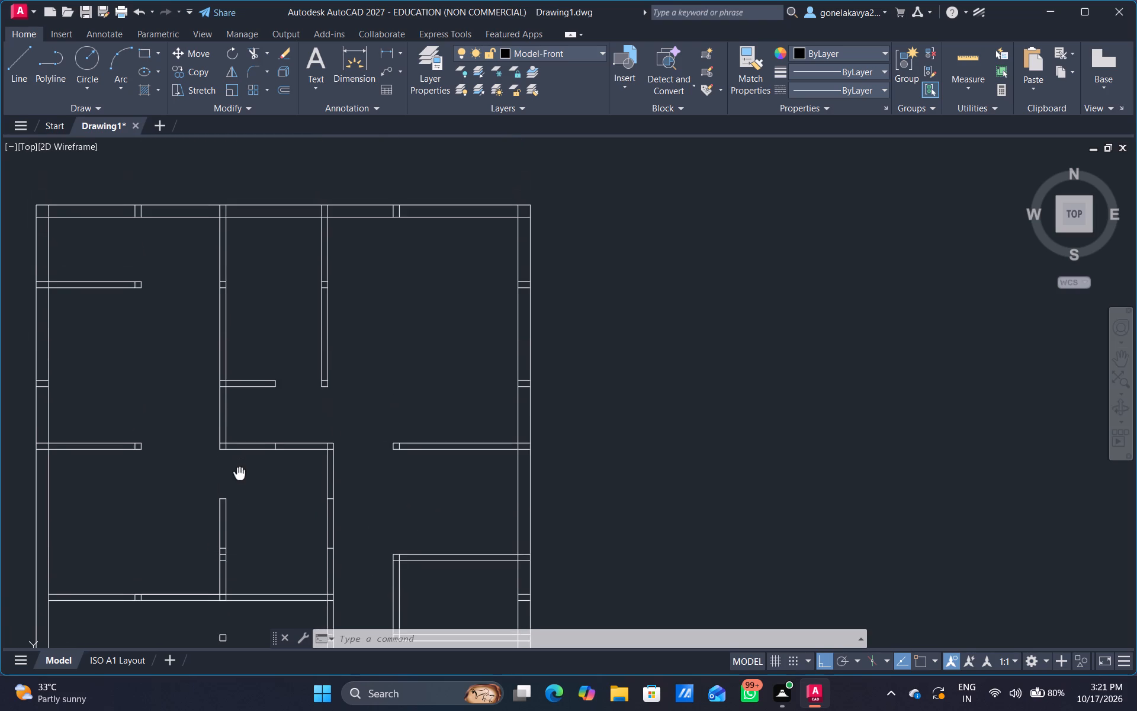
pyautogui.moveTo(239, 475); pyautogui.dragTo(236, 473, button='middle')
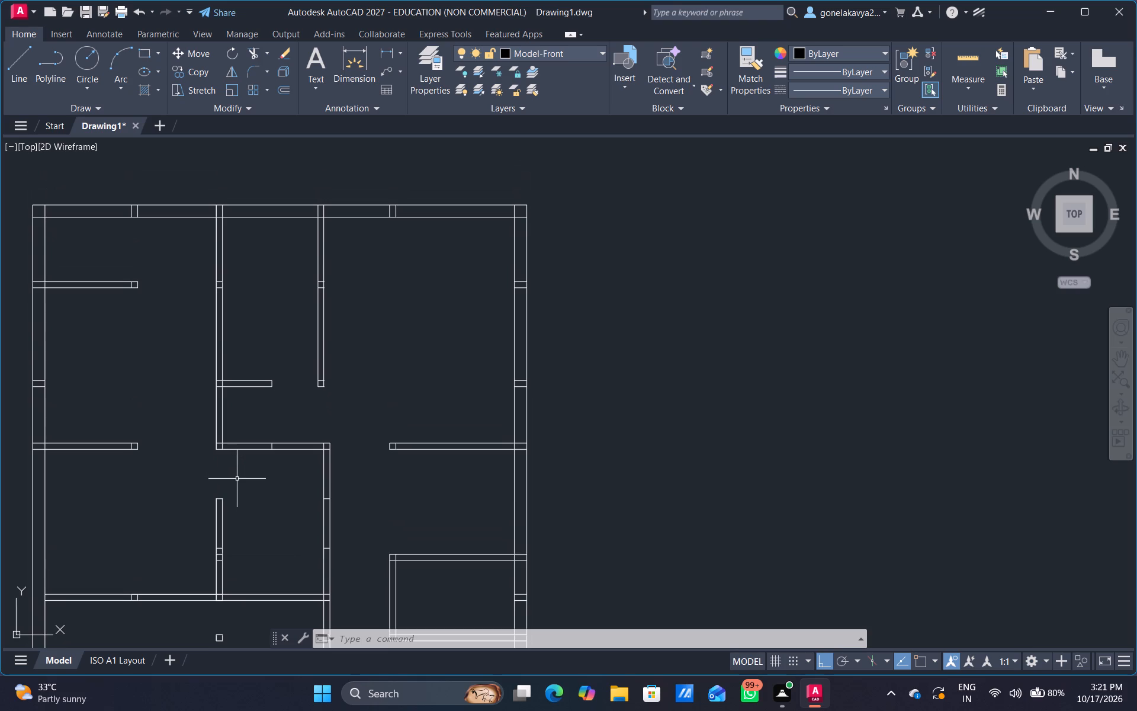
# Trim the central room's upper partition between its middle cross line and the room's right wall to form an opening.
pyautogui.scroll(-1, 237, 479)
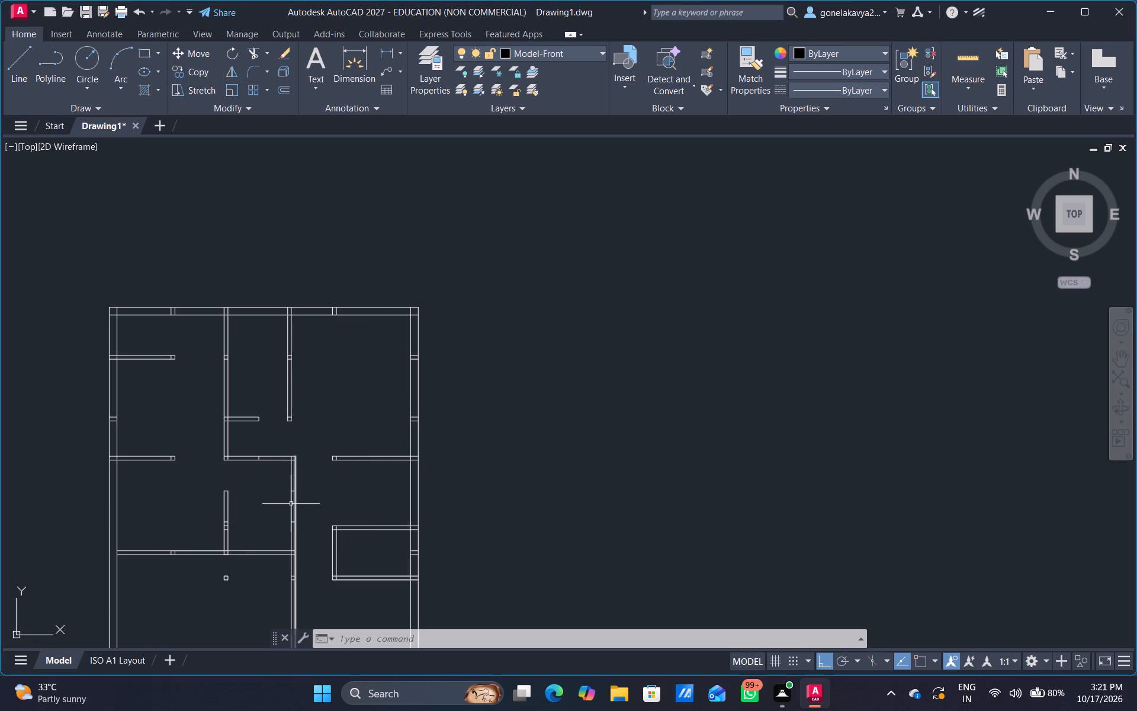
pyautogui.moveTo(296, 442); pyautogui.dragTo(306, 326, button='middle')
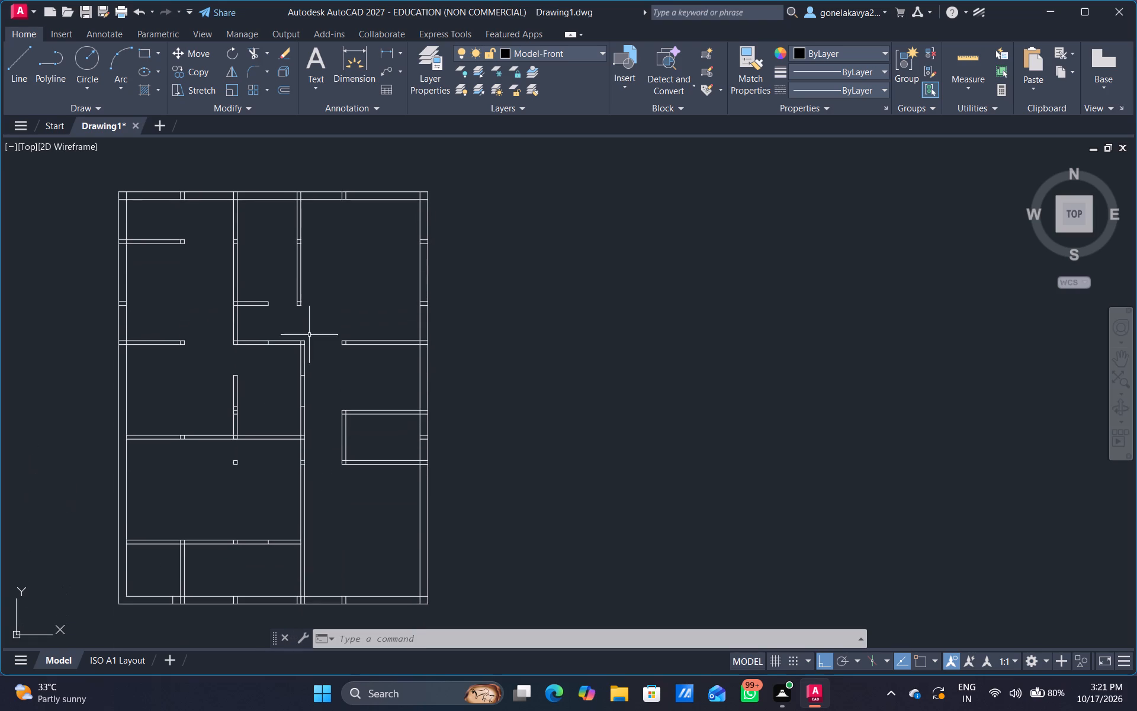
pyautogui.press('Escape')
pyautogui.write('TR')
pyautogui.press('space')
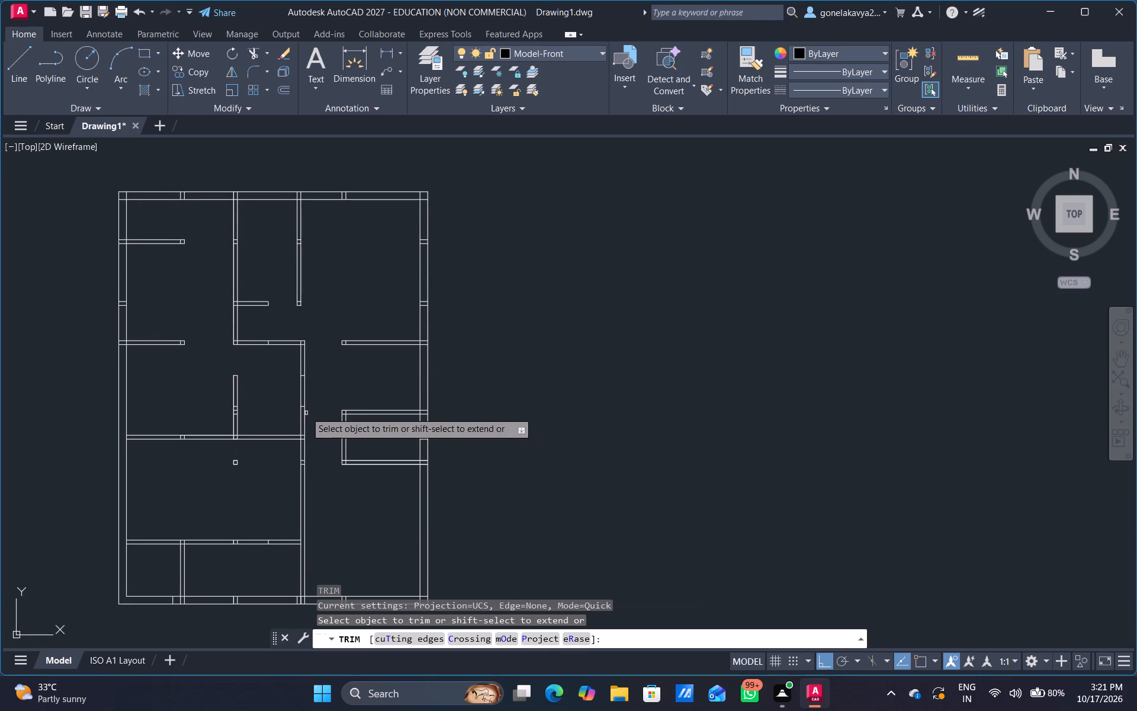
pyautogui.moveTo(275, 399); pyautogui.dragTo(273, 372, button='middle')
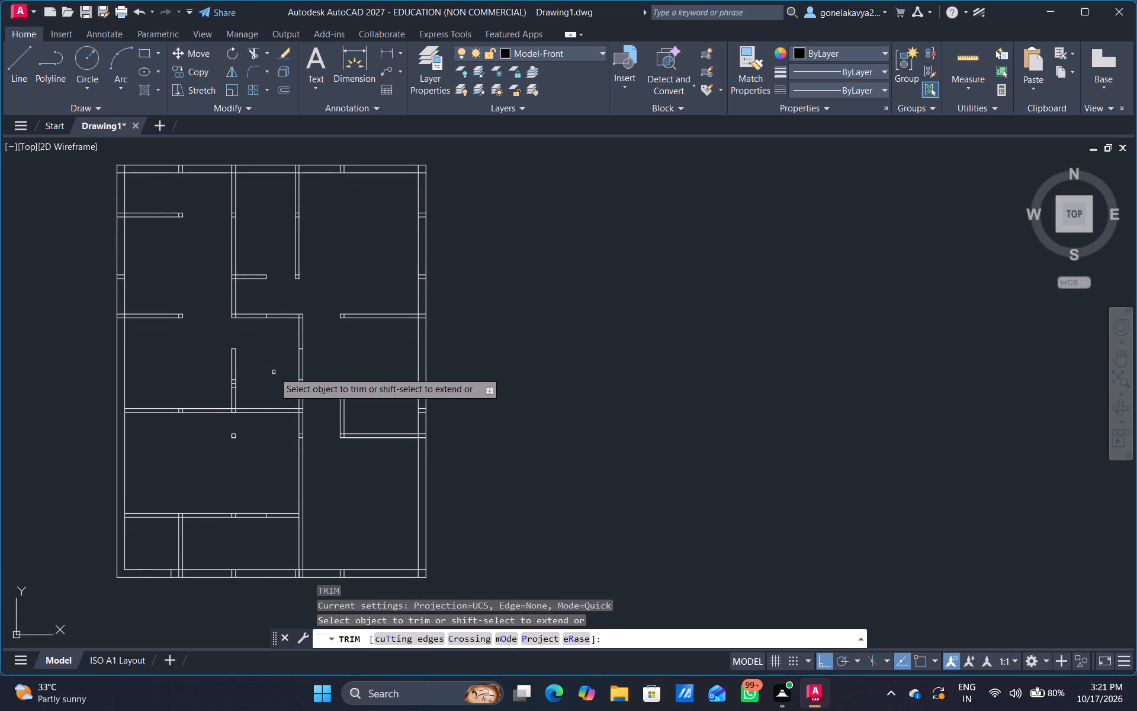
pyautogui.scroll(2, 275, 338)
pyautogui.moveTo(274, 363); pyautogui.dragTo(265, 431, button='middle')
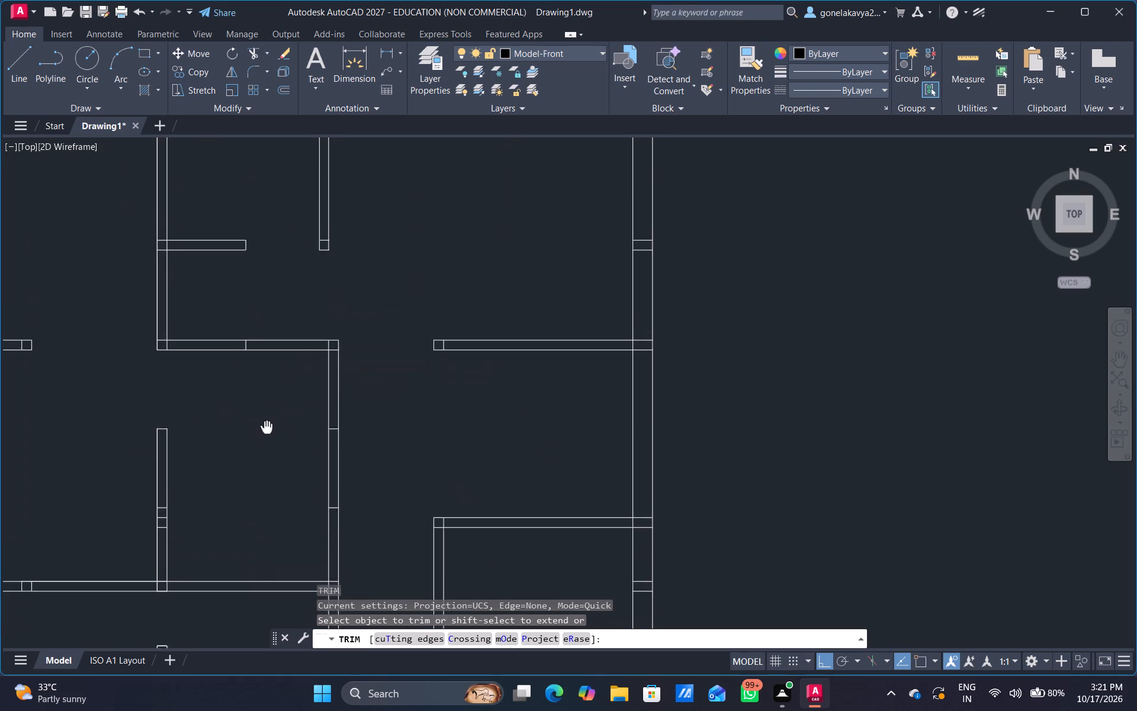
pyautogui.moveTo(265, 431); pyautogui.dragTo(253, 461, button='middle')
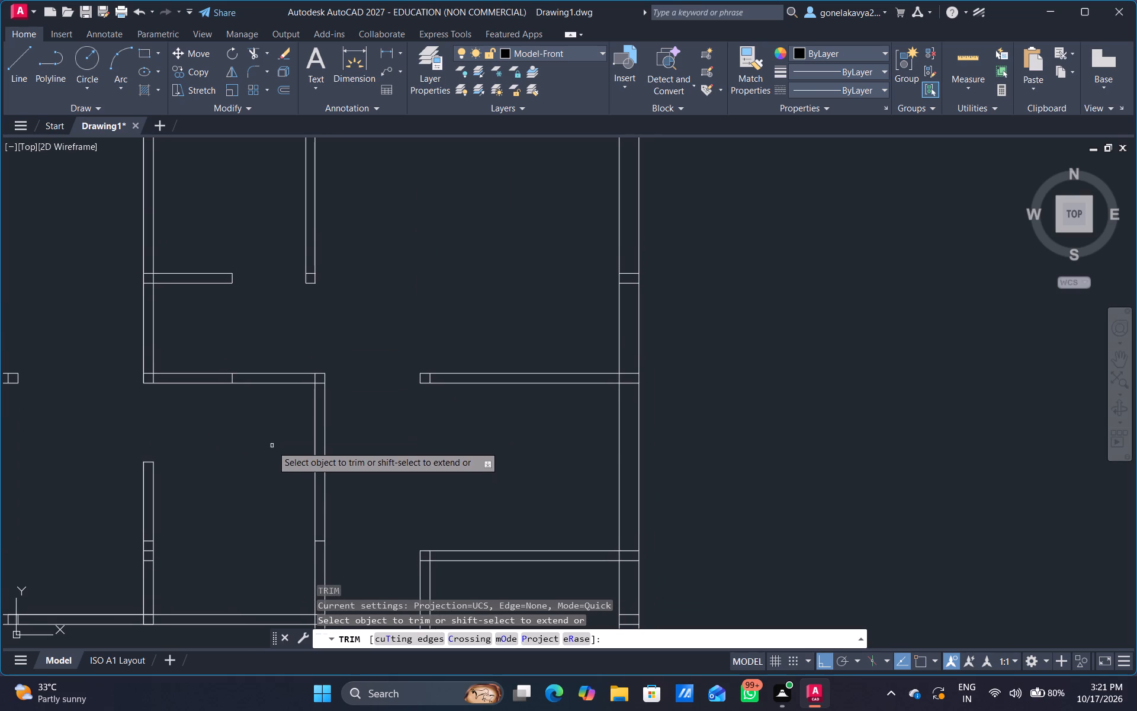
pyautogui.moveTo(264, 341); pyautogui.dragTo(269, 431)
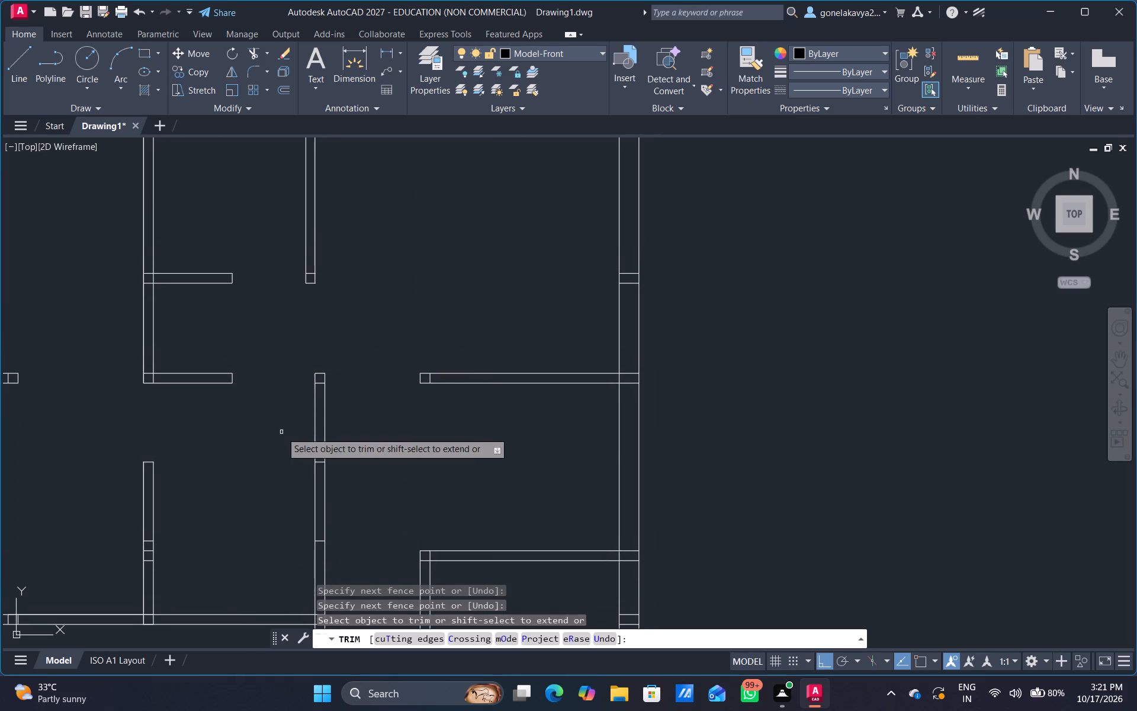
# Trim the central room's right wall from its first cross line down to the room's lower partition.
pyautogui.scroll(-1, 283, 437)
pyautogui.moveTo(294, 457); pyautogui.dragTo(284, 428, button='middle')
pyautogui.moveTo(284, 445); pyautogui.dragTo(336, 433)
pyautogui.moveTo(284, 497); pyautogui.dragTo(310, 494)
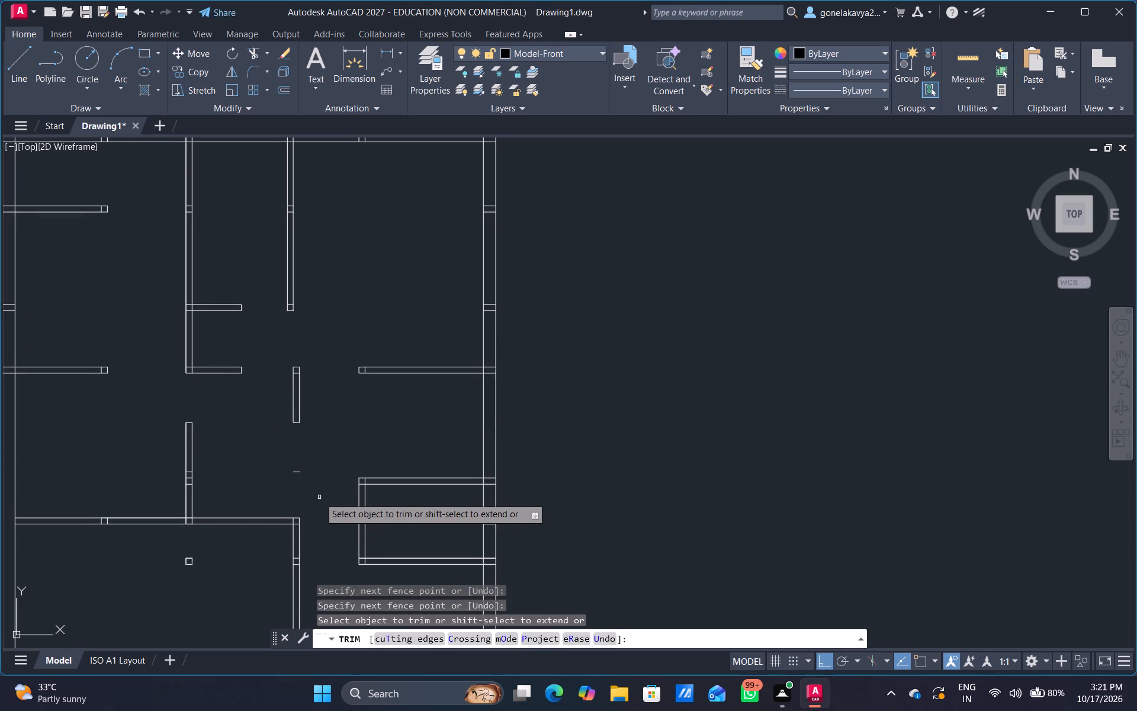
# Trim the lowest horizontal partition between the small bottom-left room's wall and the first cross line to its right.
pyautogui.moveTo(320, 498); pyautogui.dragTo(297, 389, button='middle')
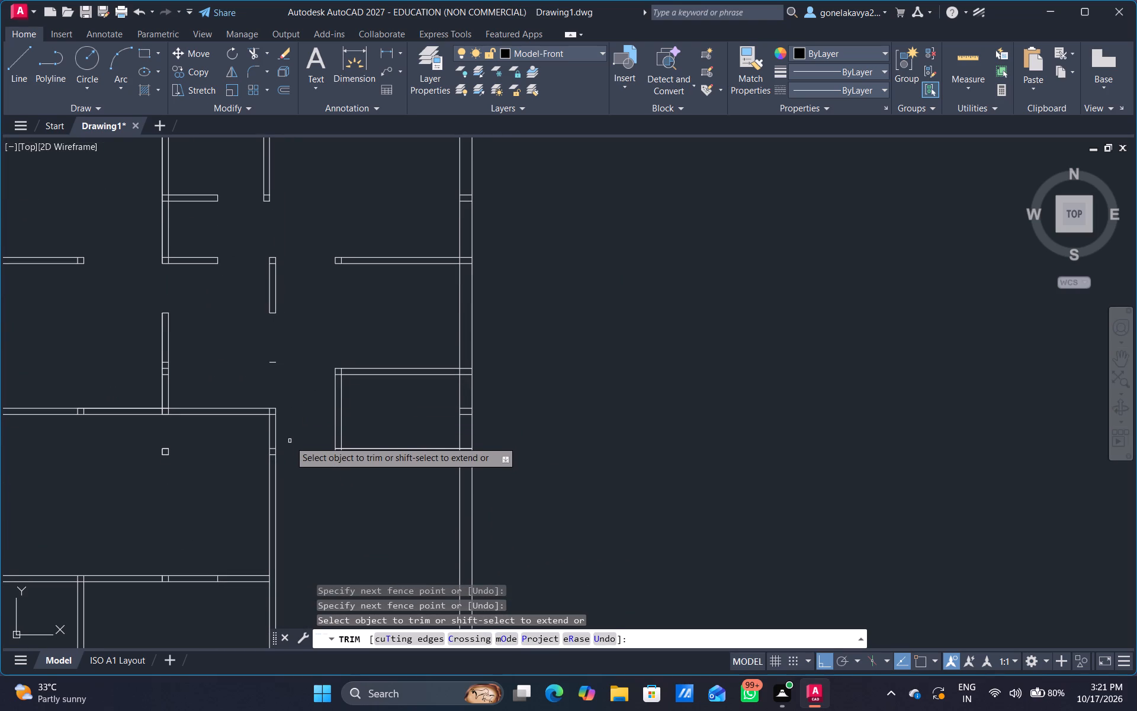
pyautogui.moveTo(295, 513); pyautogui.dragTo(293, 388, button='middle')
pyautogui.moveTo(214, 482); pyautogui.dragTo(461, 473, button='middle')
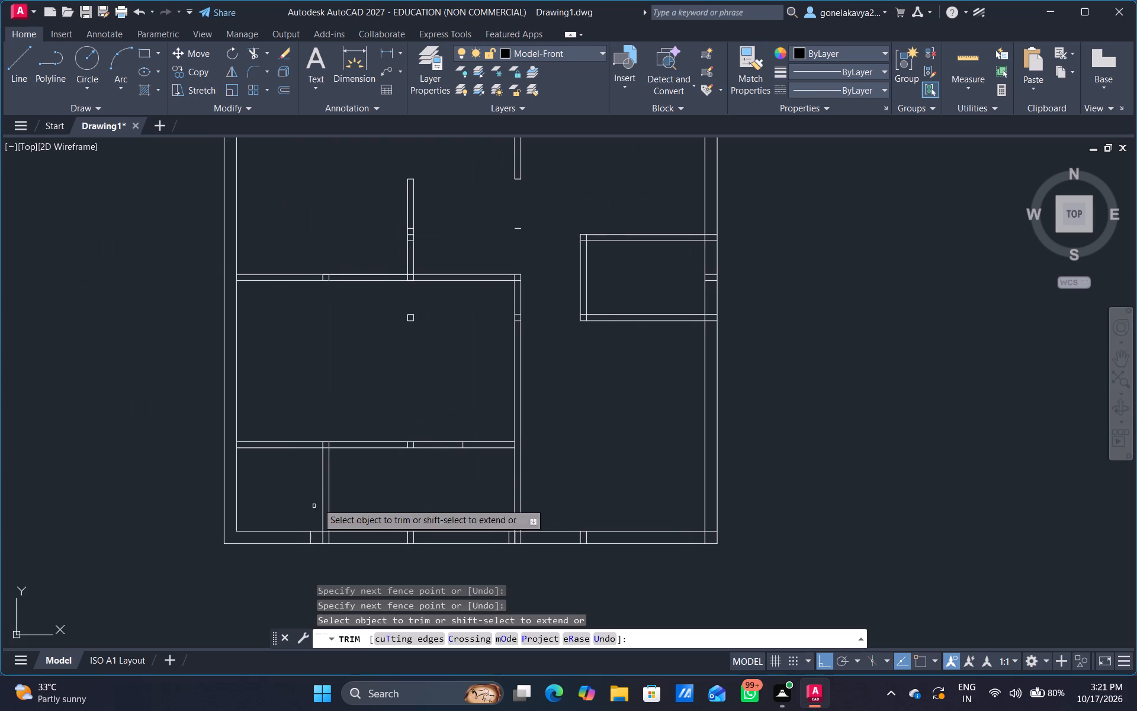
pyautogui.moveTo(355, 474); pyautogui.dragTo(359, 415)
# Clear the cross lines inside the bottom outer wall around and right of the long vertical partition, and open that partition's junction.
pyautogui.moveTo(381, 501); pyautogui.dragTo(368, 467, button='middle')
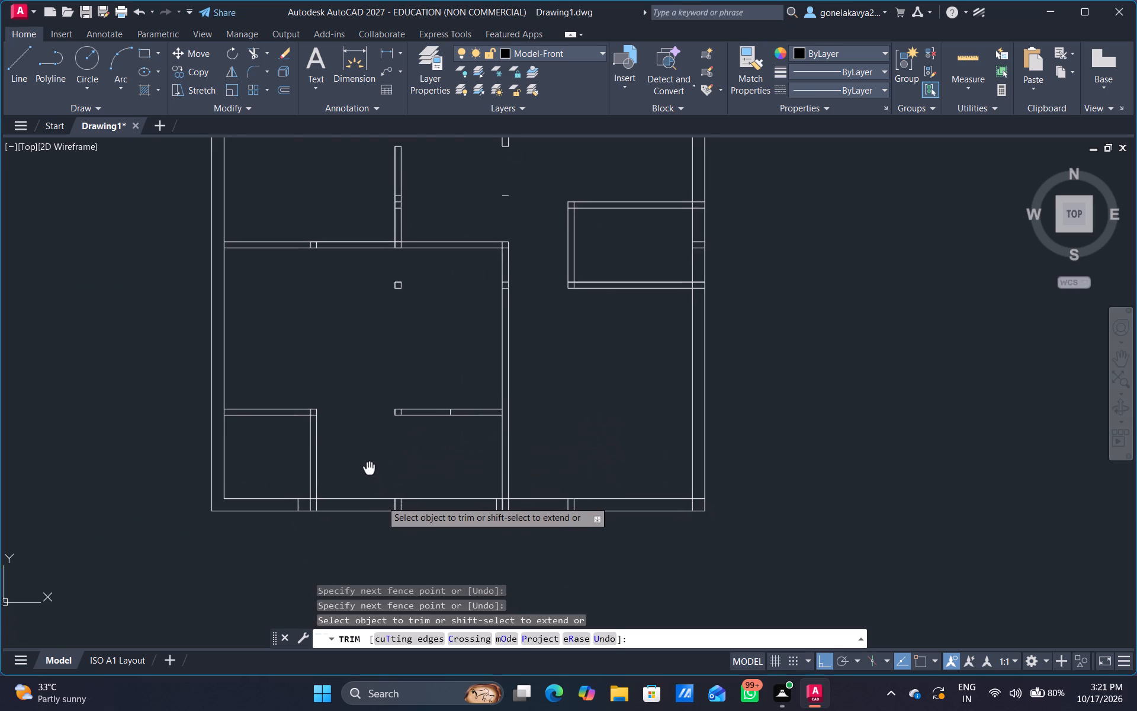
pyautogui.moveTo(368, 467); pyautogui.dragTo(294, 486, button='middle')
pyautogui.scroll(3, 407, 515)
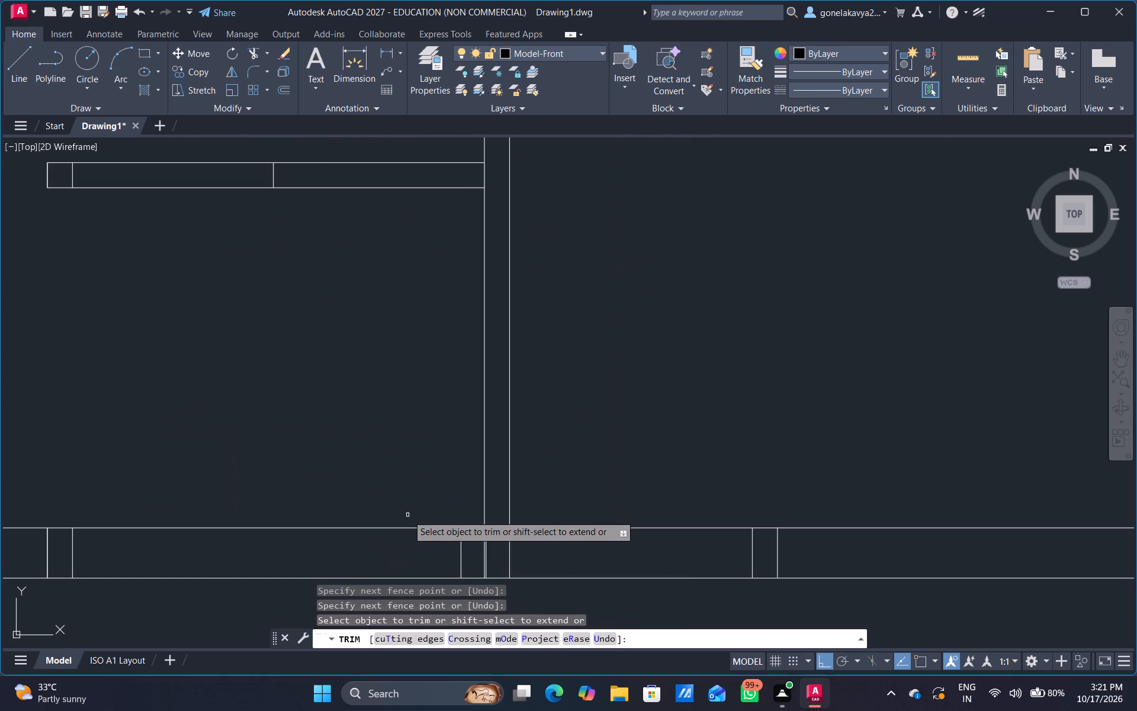
pyautogui.moveTo(456, 555); pyautogui.dragTo(527, 545)
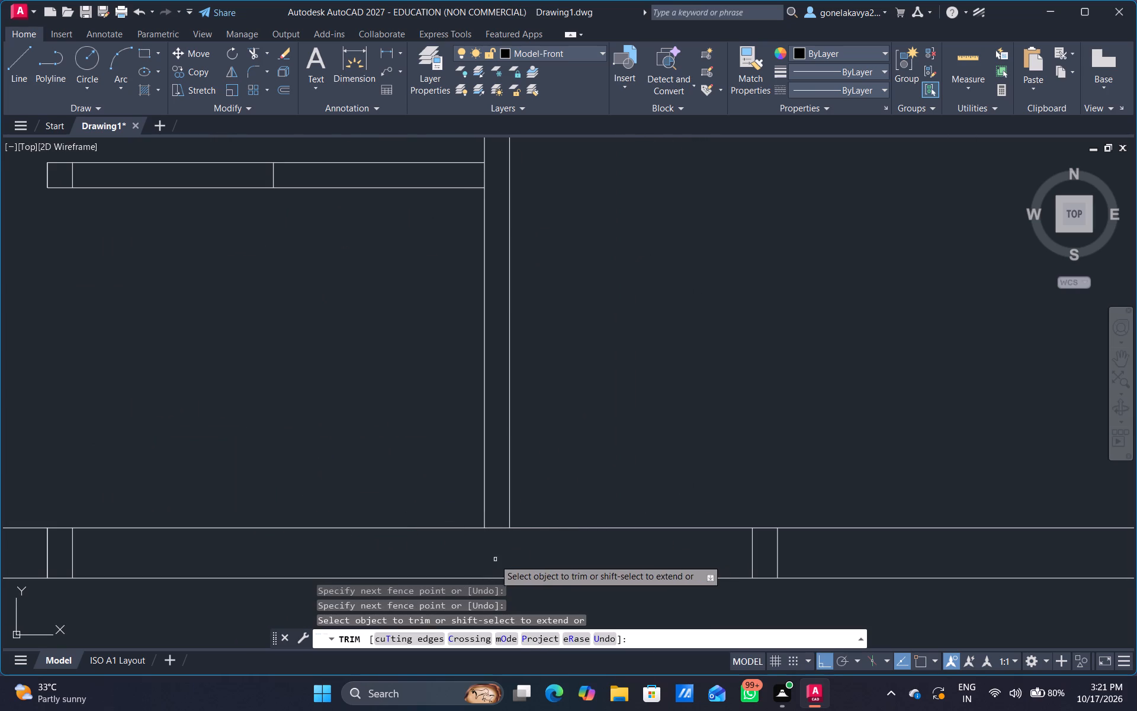
pyautogui.moveTo(491, 554); pyautogui.dragTo(491, 522)
pyautogui.moveTo(696, 556); pyautogui.dragTo(857, 546)
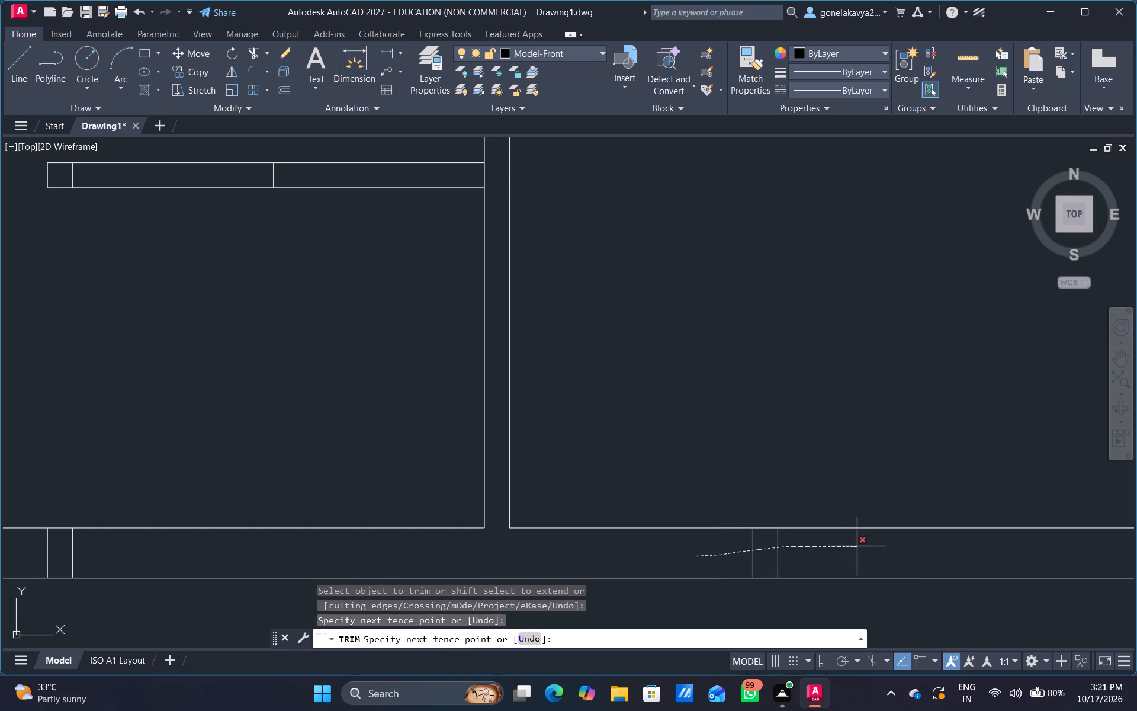
pyautogui.moveTo(857, 546); pyautogui.dragTo(860, 544)
# Remove the two cross lines inside the short horizontal partition beside the lower opening.
pyautogui.scroll(-3, 643, 614)
pyautogui.scroll(2, 551, 514)
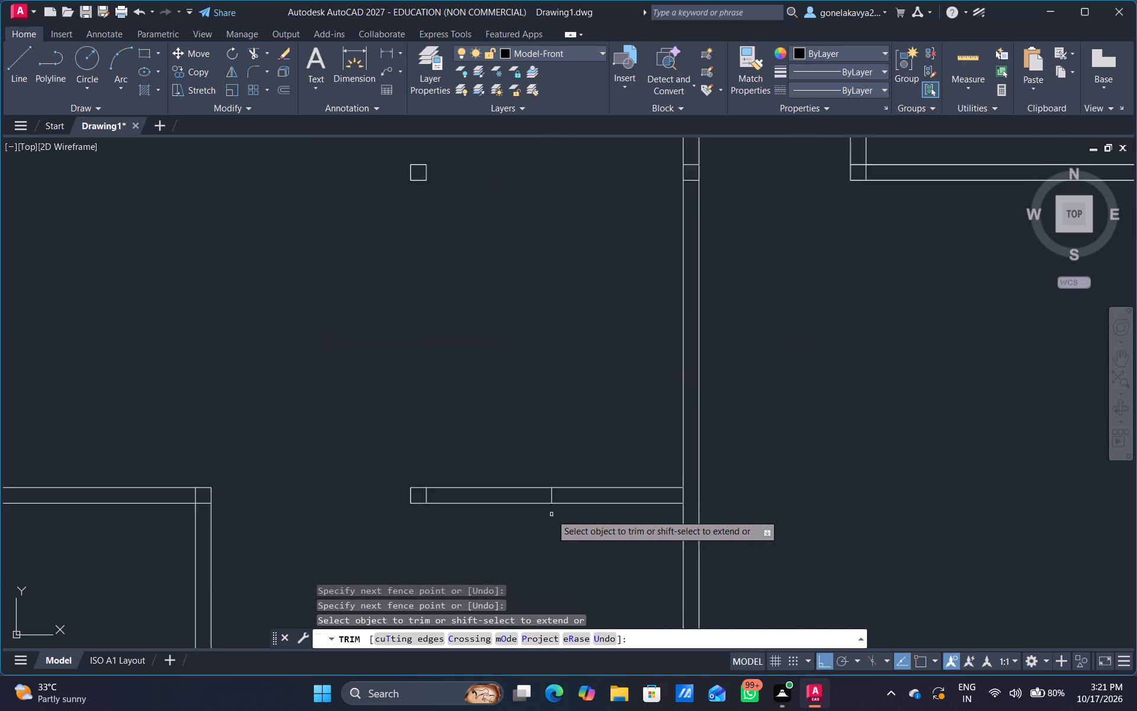
pyautogui.scroll(2, 551, 514)
pyautogui.moveTo(483, 462); pyautogui.dragTo(589, 463)
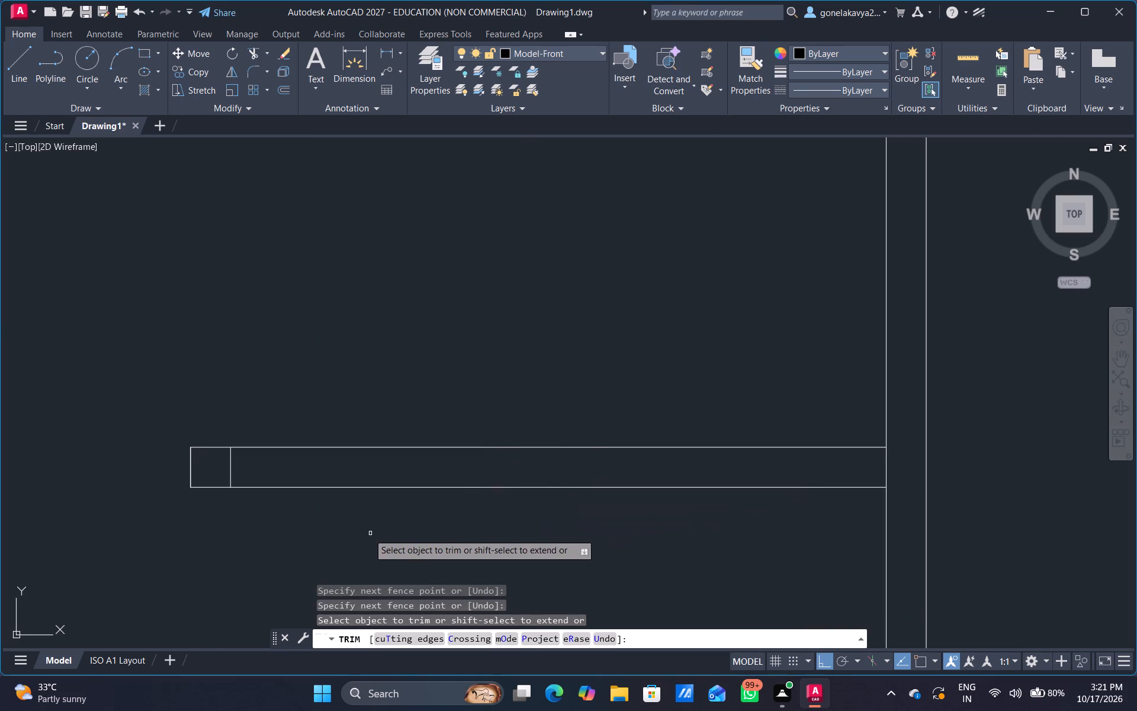
pyautogui.moveTo(214, 477); pyautogui.dragTo(250, 467)
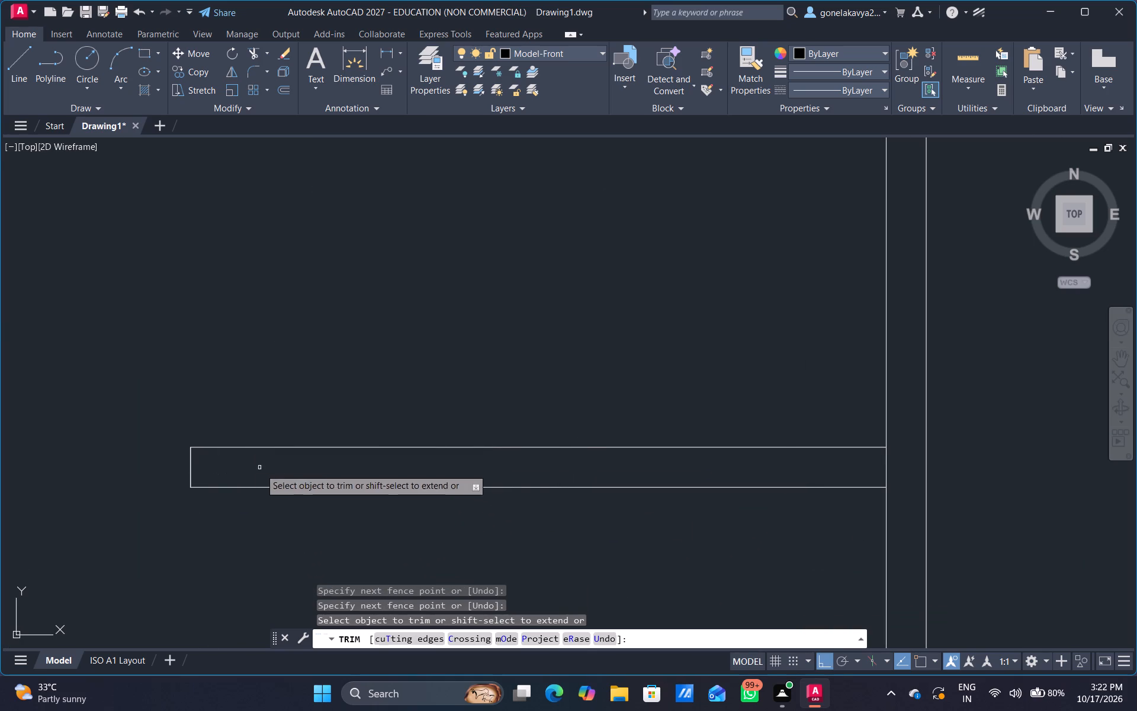
# Trim the partition below the central room's level between the left stub and the room's lower-left corner to form an opening.
pyautogui.scroll(-3, 347, 504)
pyautogui.moveTo(364, 526); pyautogui.dragTo(346, 568, button='middle')
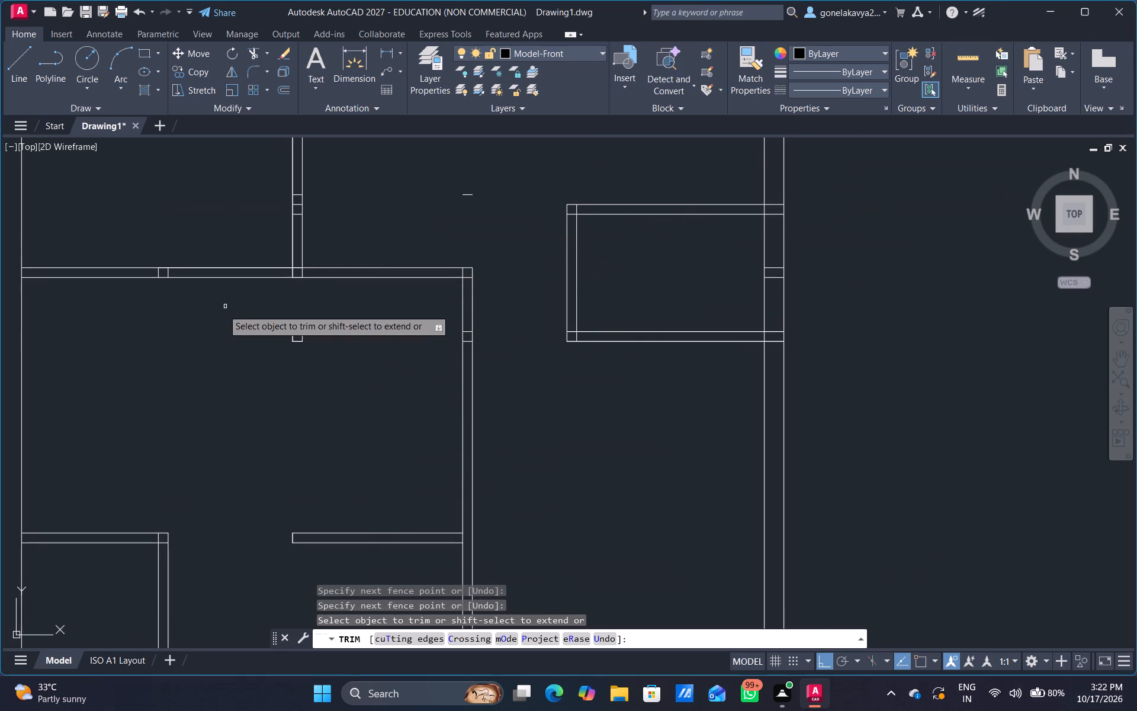
pyautogui.scroll(-1, 221, 312)
pyautogui.moveTo(224, 319); pyautogui.dragTo(247, 428, button='middle')
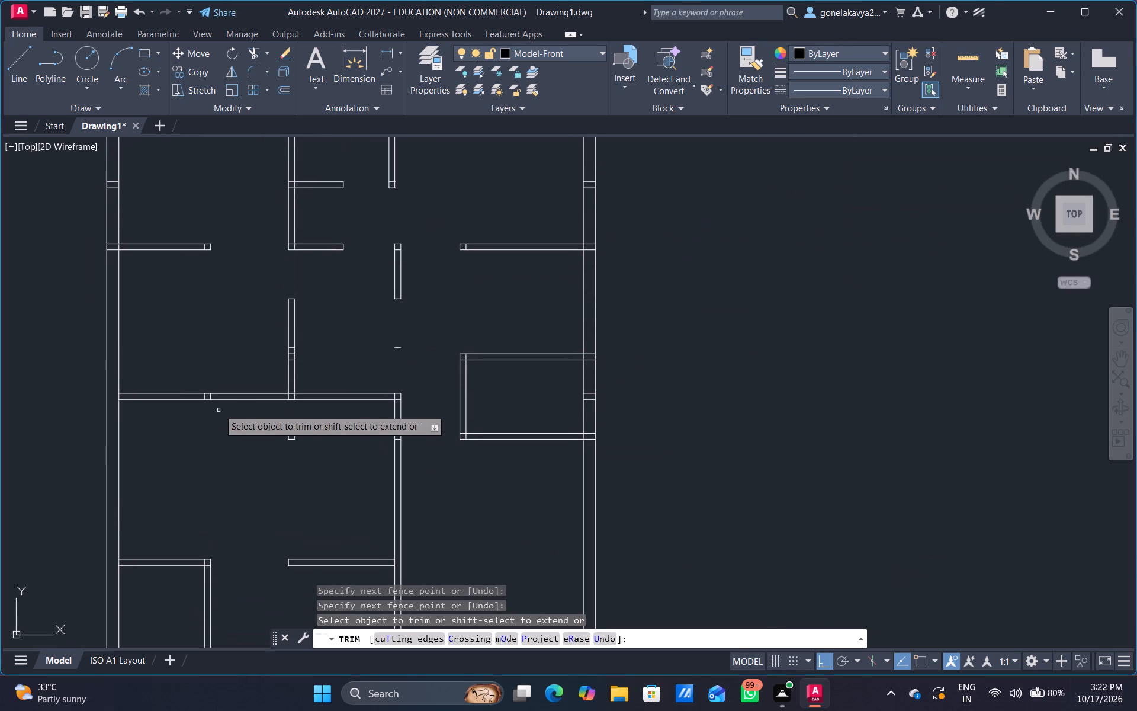
pyautogui.moveTo(247, 372); pyautogui.dragTo(245, 418)
# Remove the leftover cross lines inside the central room's left wall.
pyautogui.moveTo(240, 295); pyautogui.dragTo(217, 432, button='middle')
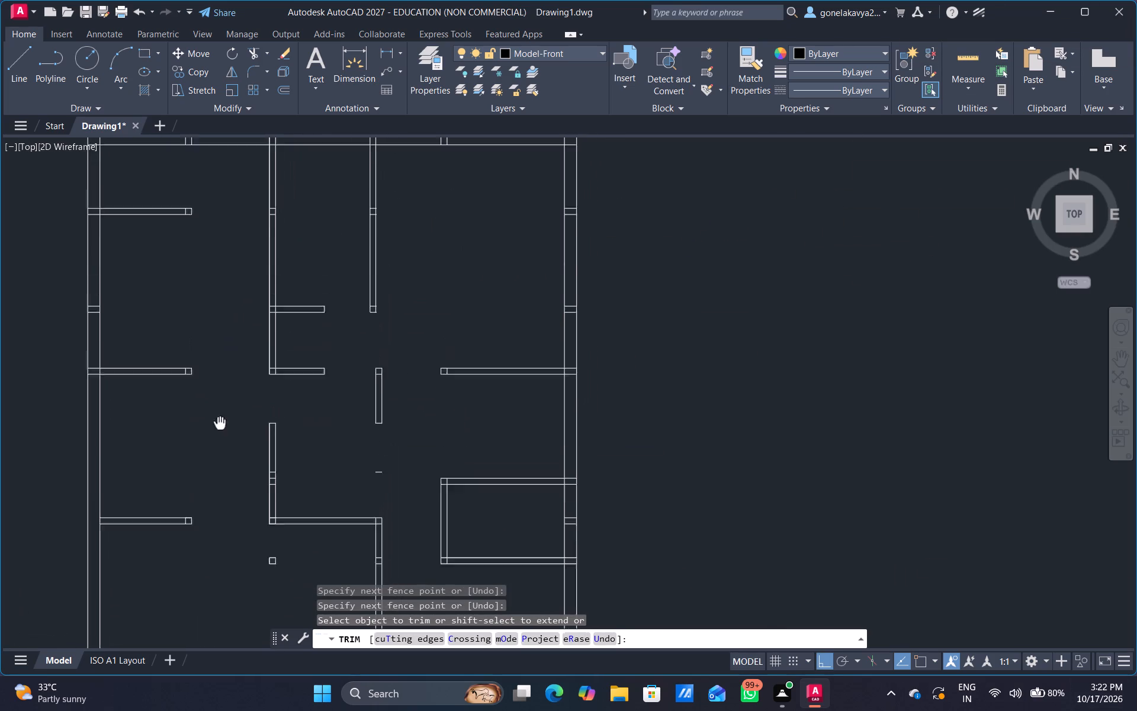
pyautogui.moveTo(217, 432); pyautogui.dragTo(217, 439, button='middle')
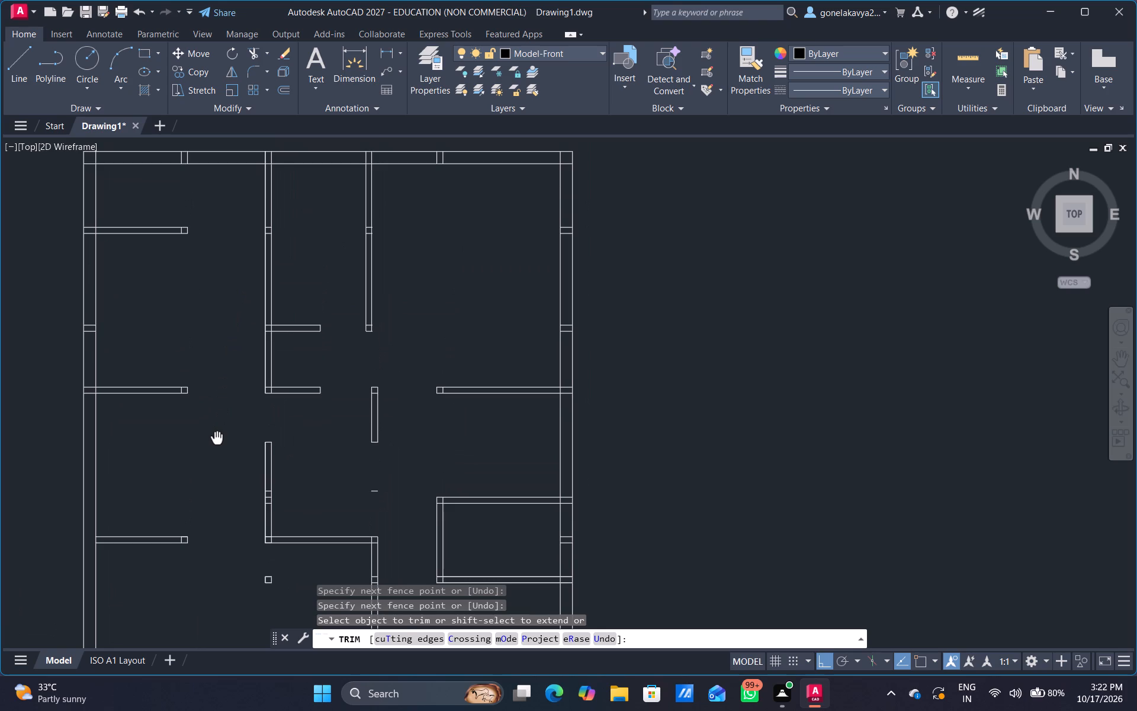
pyautogui.moveTo(217, 439); pyautogui.dragTo(253, 284, button='middle')
pyautogui.scroll(2, 294, 349)
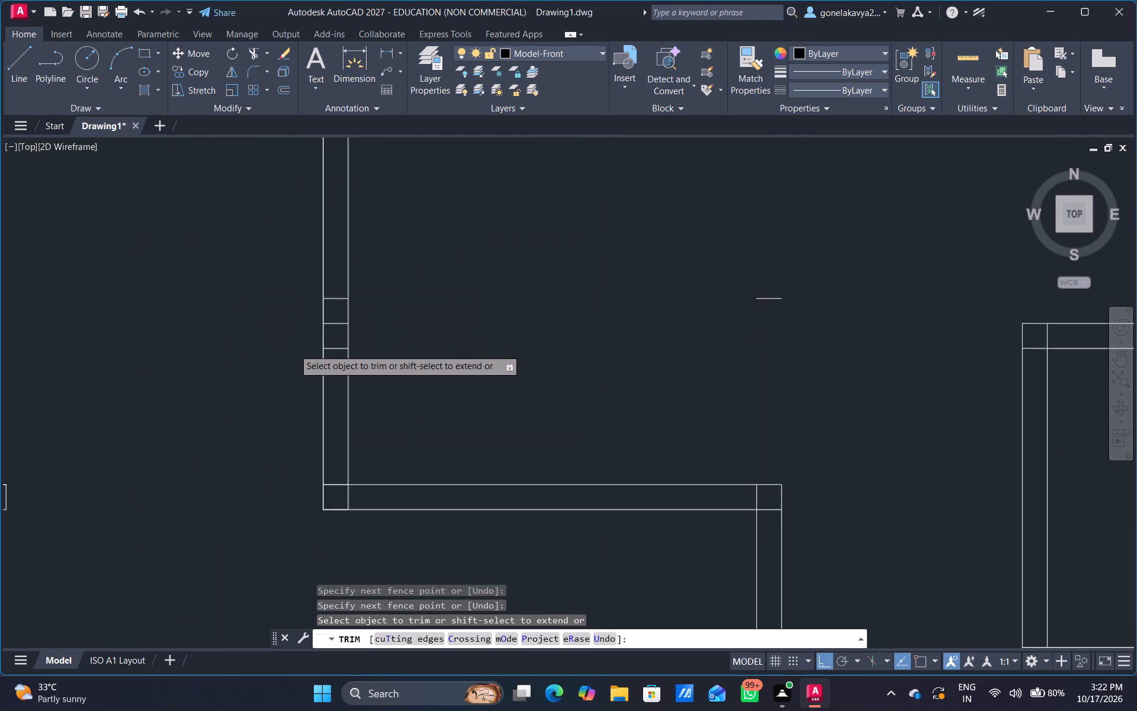
pyautogui.scroll(2, 294, 349)
pyautogui.moveTo(361, 255); pyautogui.dragTo(365, 354)
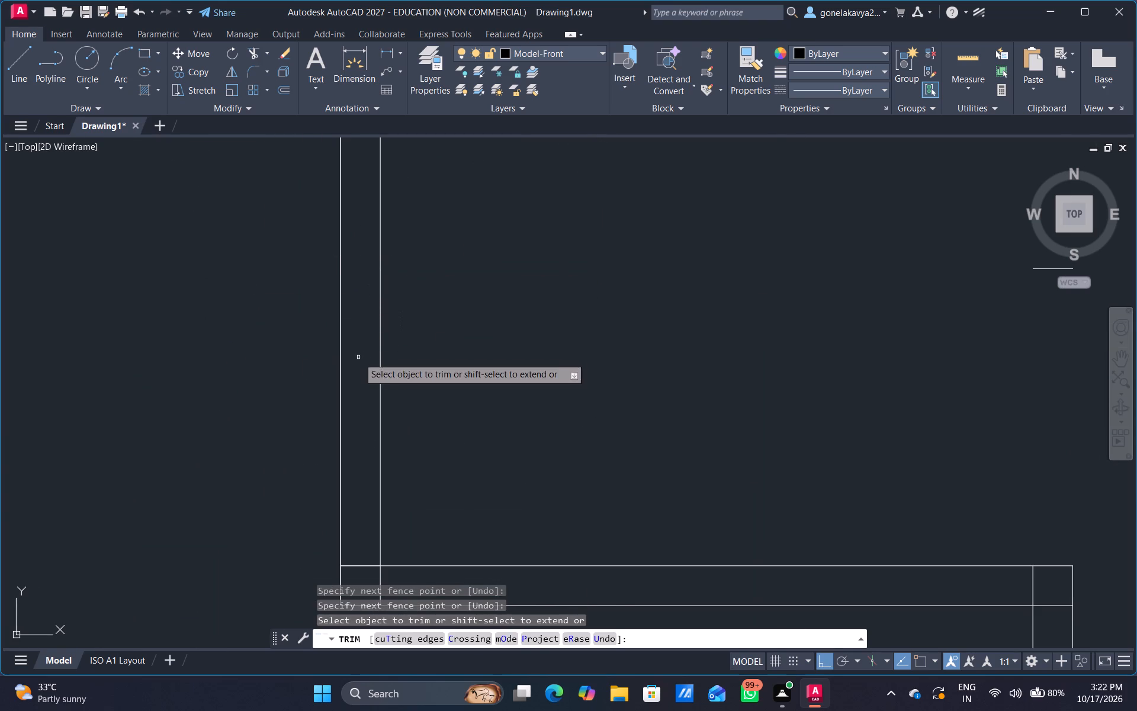
# Trim the overlapping lines at the central room's lower-left corner so the two walls join cleanly.
pyautogui.scroll(-1, 396, 371)
pyautogui.moveTo(429, 413); pyautogui.dragTo(424, 316, button='middle')
pyautogui.scroll(3, 381, 411)
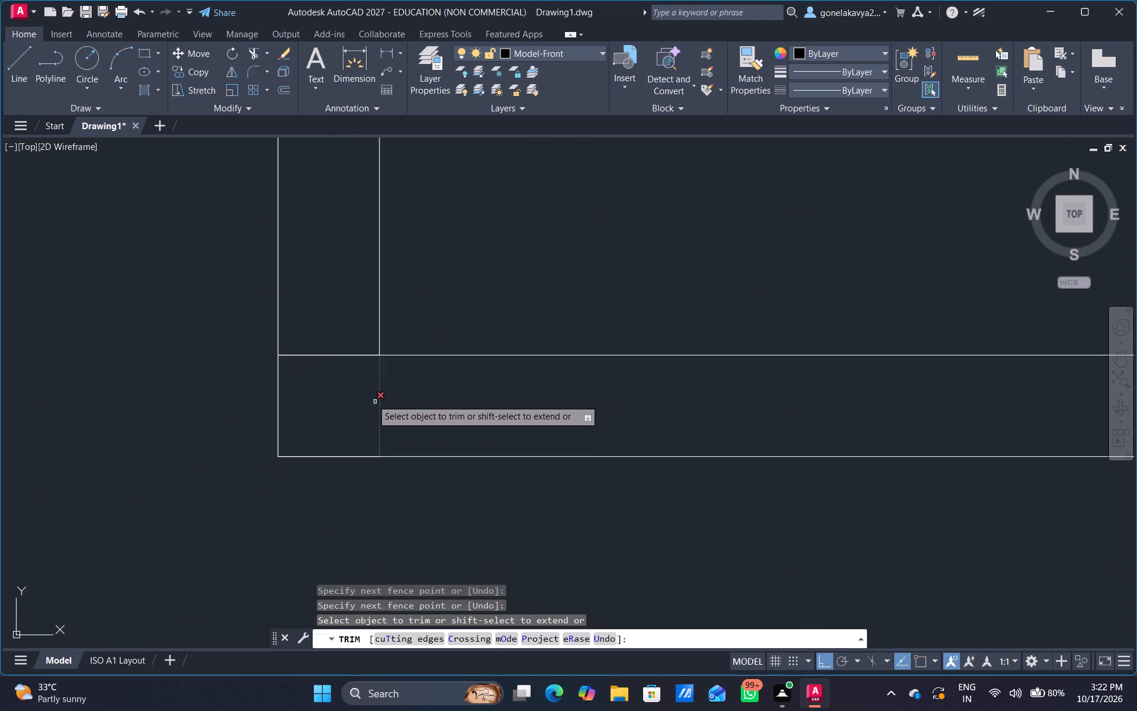
pyautogui.moveTo(346, 321); pyautogui.dragTo(454, 426)
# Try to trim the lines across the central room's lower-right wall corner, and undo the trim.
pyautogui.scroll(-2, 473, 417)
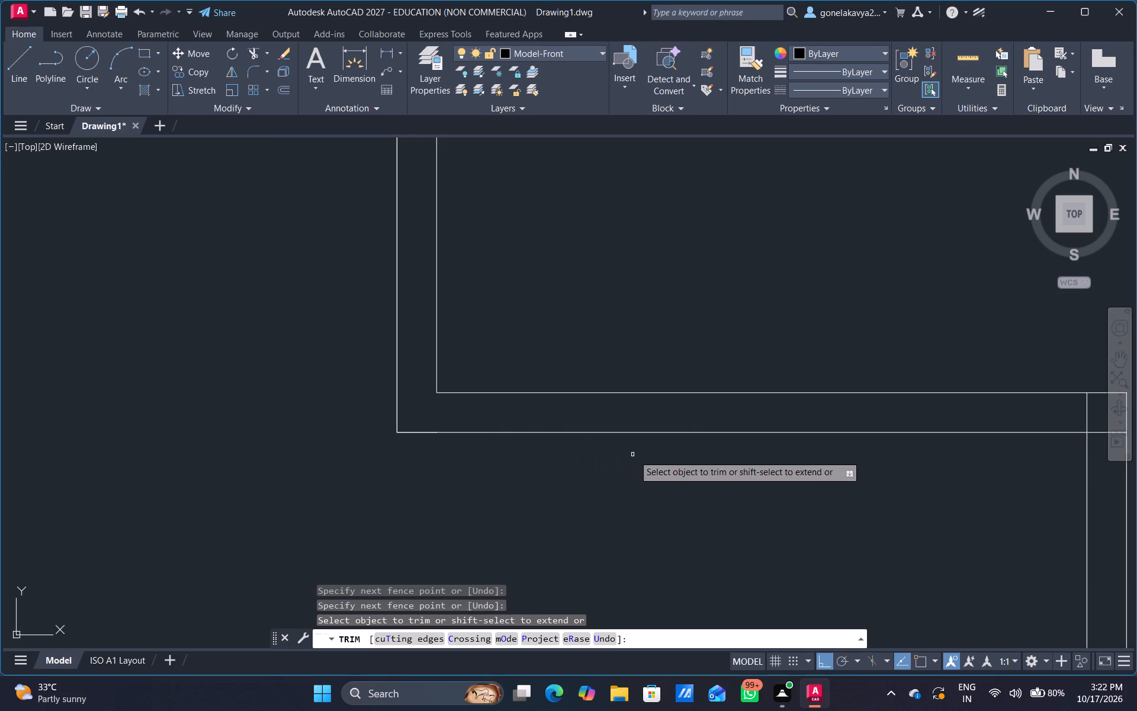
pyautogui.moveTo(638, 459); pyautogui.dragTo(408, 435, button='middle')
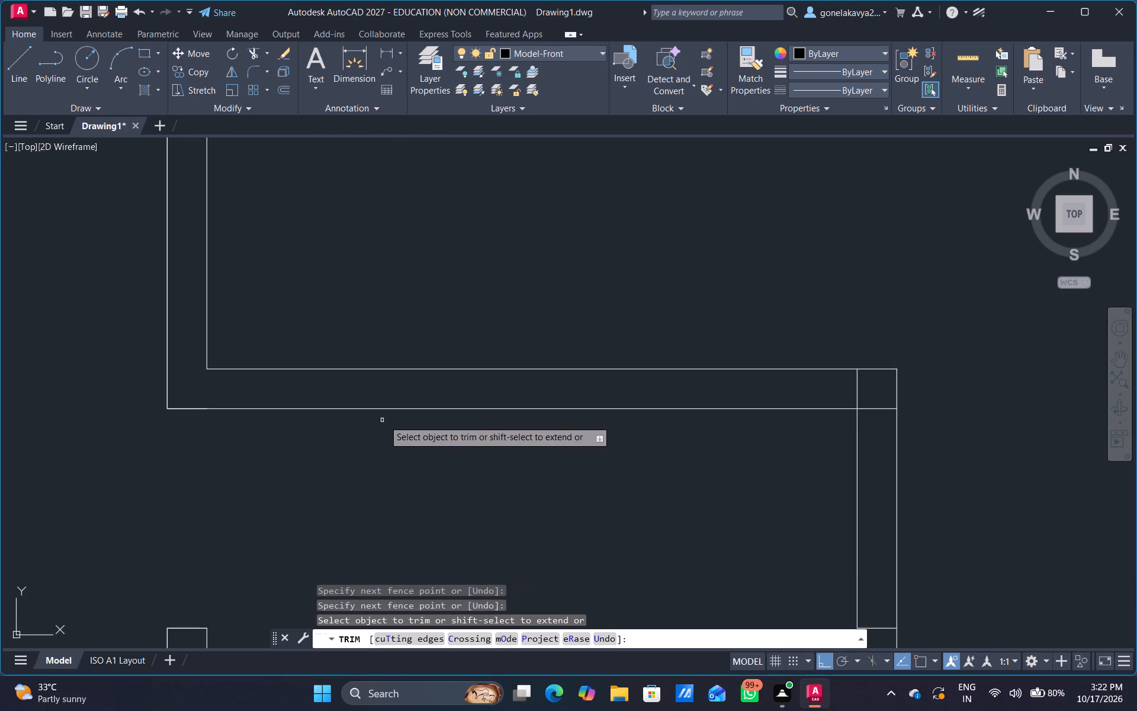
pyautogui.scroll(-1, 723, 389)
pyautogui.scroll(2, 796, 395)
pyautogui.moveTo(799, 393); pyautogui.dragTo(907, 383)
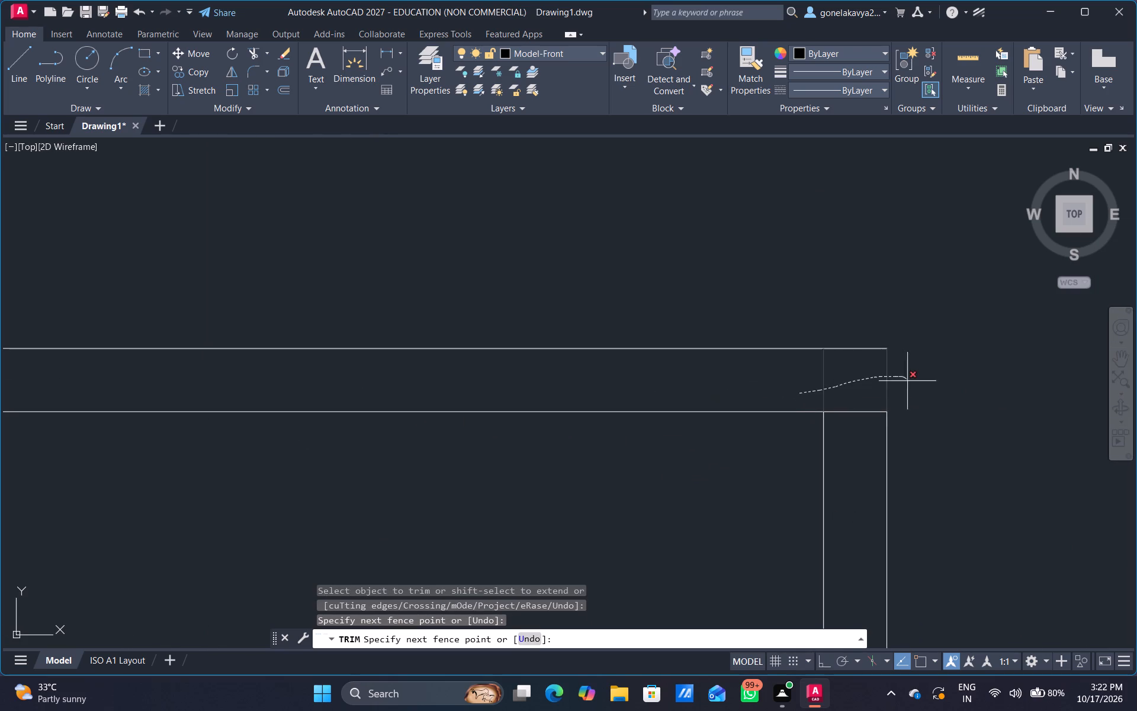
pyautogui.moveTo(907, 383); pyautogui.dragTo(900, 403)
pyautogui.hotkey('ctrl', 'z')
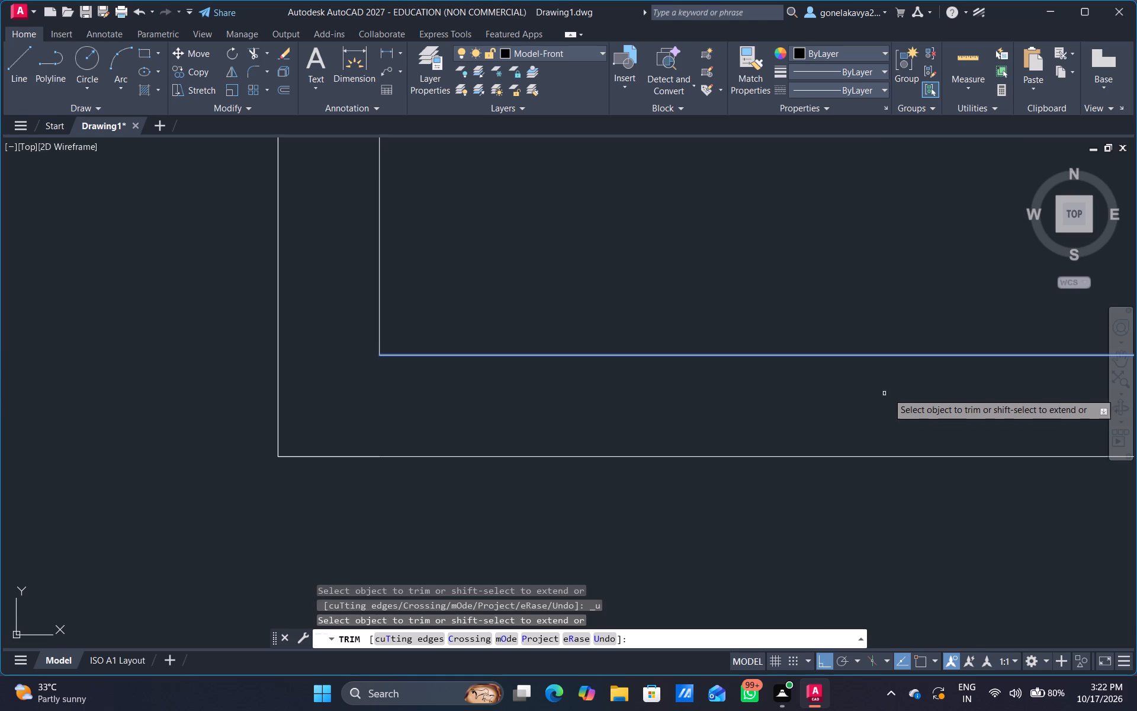
# Trim the inner overlapping lines at the central room's lower-right corner, keeping the outer wall lines joined.
pyautogui.scroll(-2, 888, 393)
pyautogui.moveTo(881, 399); pyautogui.dragTo(116, 428, button='middle')
pyautogui.scroll(2, 575, 432)
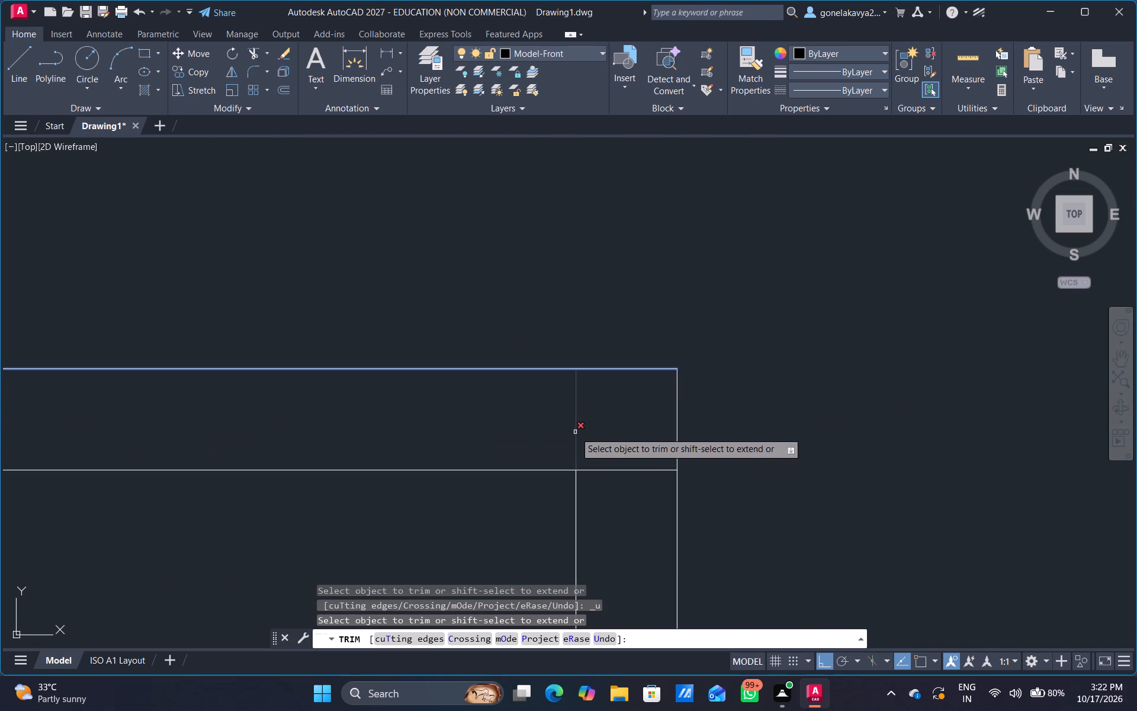
pyautogui.moveTo(554, 432); pyautogui.dragTo(637, 501)
pyautogui.scroll(-3, 541, 472)
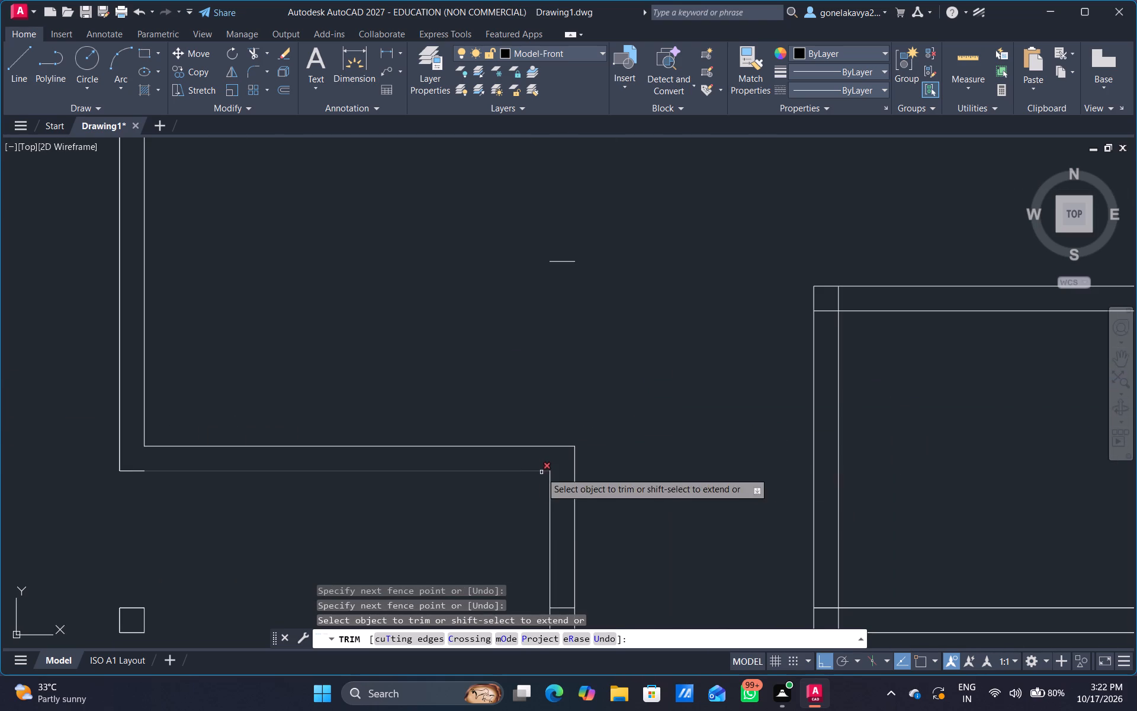
# Remove the two cross lines inside the long vertical partition and open its junction with the short horizontal partition.
pyautogui.moveTo(476, 515); pyautogui.dragTo(503, 267, button='middle')
pyautogui.scroll(3, 590, 376)
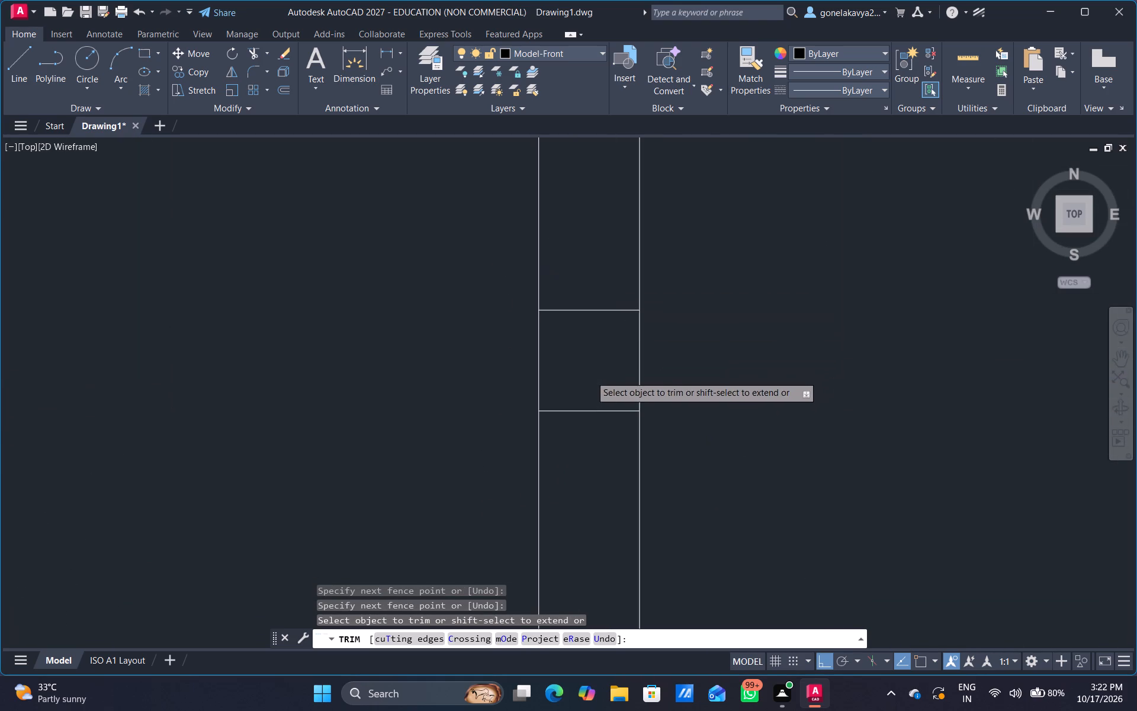
pyautogui.moveTo(582, 248); pyautogui.dragTo(592, 454)
pyautogui.scroll(-5, 592, 455)
pyautogui.moveTo(518, 477); pyautogui.dragTo(545, 283, button='middle')
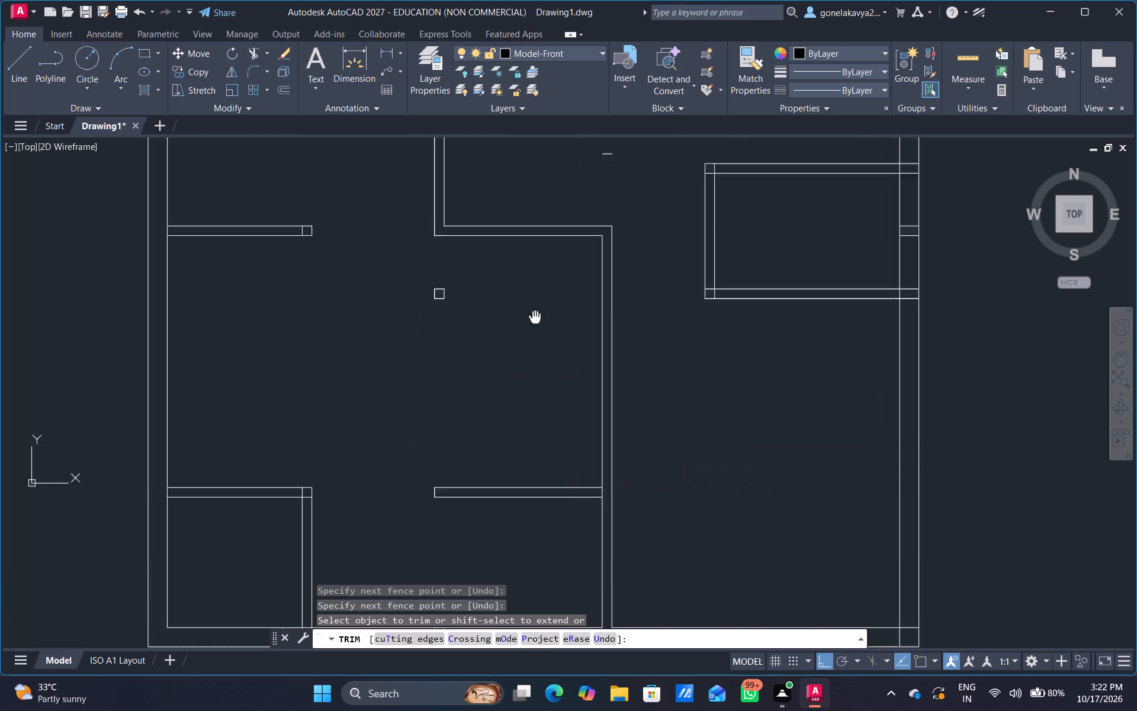
pyautogui.moveTo(545, 283); pyautogui.dragTo(569, 207, button='middle')
pyautogui.scroll(3, 619, 396)
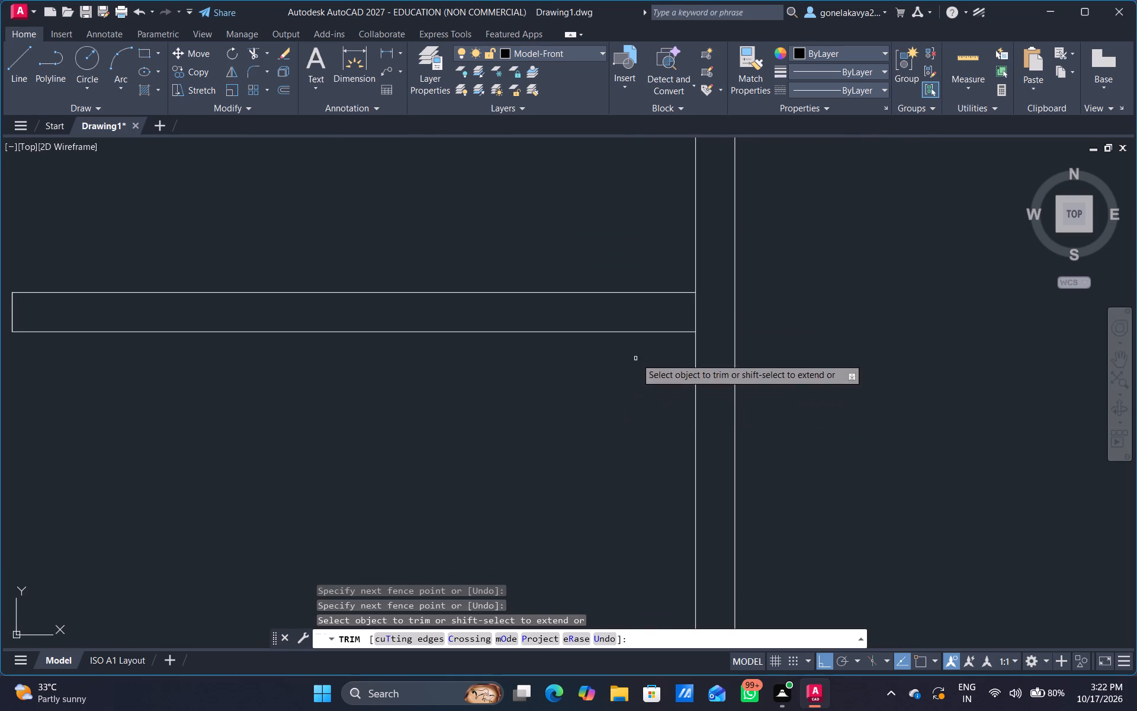
pyautogui.moveTo(666, 315); pyautogui.dragTo(706, 315)
# Trim the leftover lines inside the bottom outer wall below the lower-left room and open that room's right-hand partition into the wall.
pyautogui.scroll(-4, 601, 373)
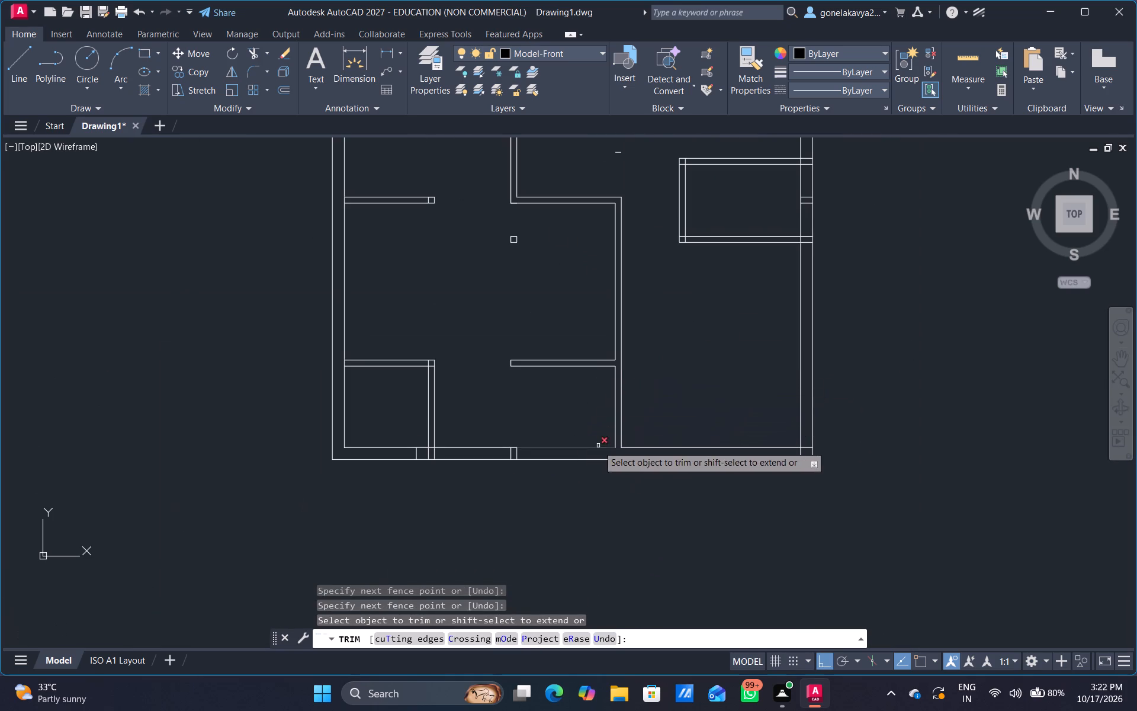
pyautogui.scroll(3, 425, 436)
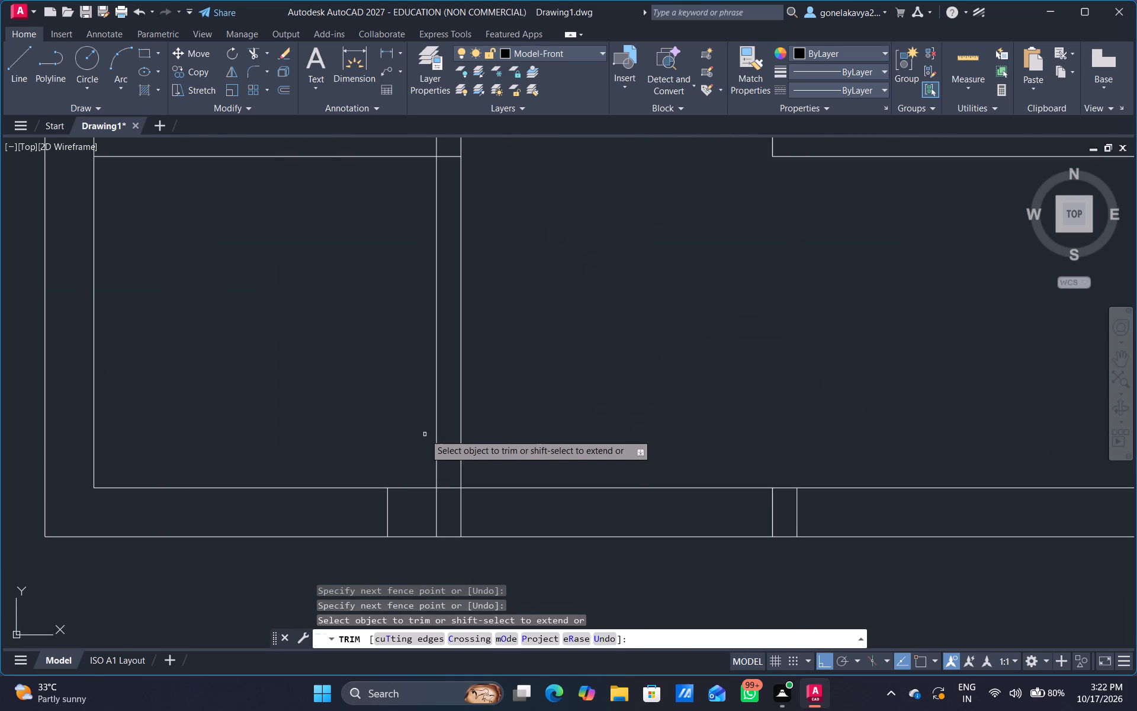
pyautogui.moveTo(356, 517); pyautogui.dragTo(456, 508)
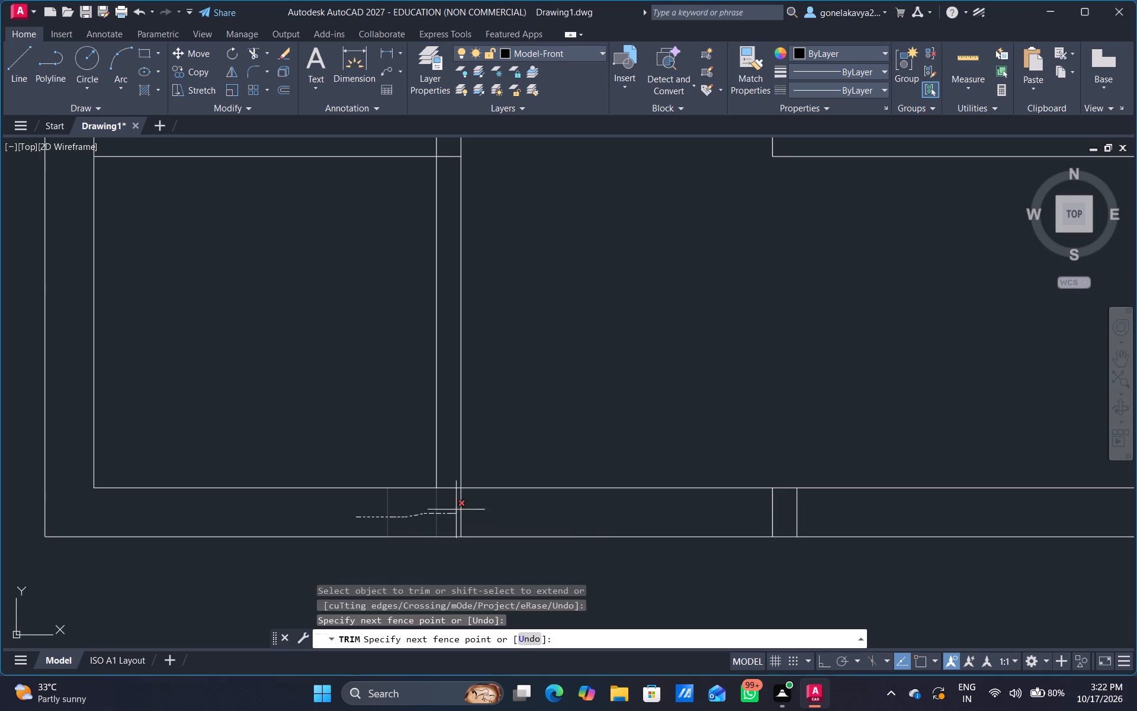
pyautogui.moveTo(456, 508); pyautogui.dragTo(455, 479)
# Trim the overlapping inner lines at the lower-left room's upper-right corner so its two partitions join cleanly.
pyautogui.scroll(-2, 454, 476)
pyautogui.scroll(2, 422, 363)
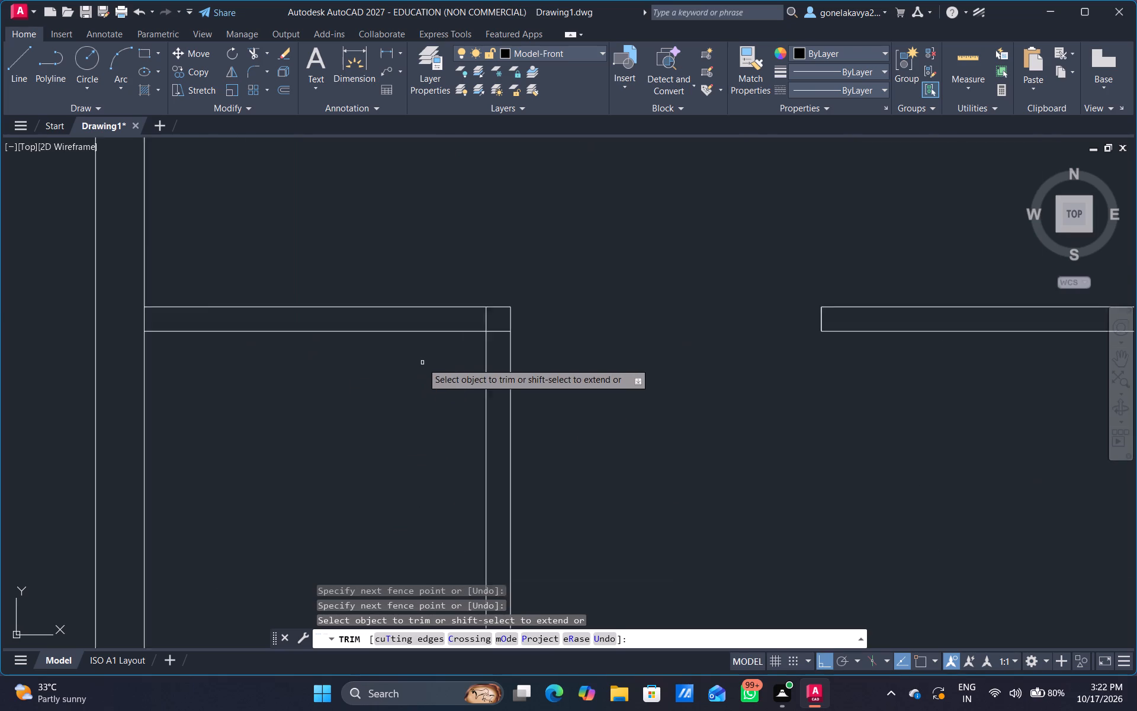
pyautogui.scroll(1, 422, 363)
pyautogui.moveTo(432, 367); pyautogui.dragTo(416, 468, button='middle')
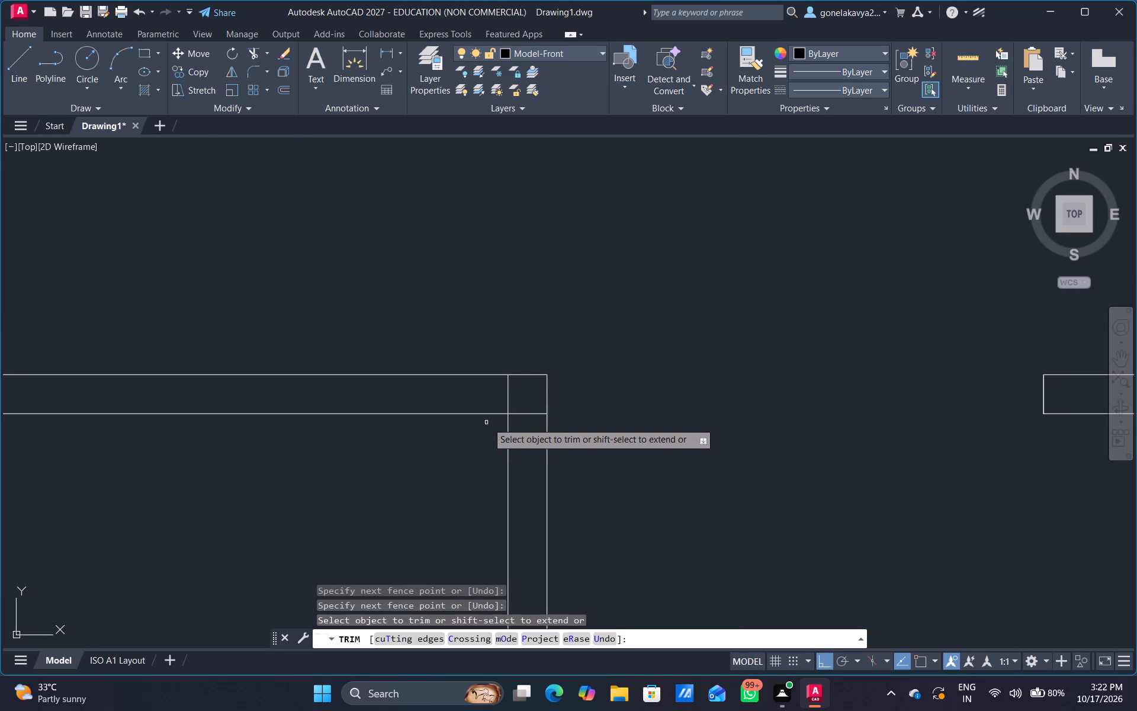
pyautogui.scroll(1, 489, 408)
pyautogui.moveTo(497, 395); pyautogui.dragTo(551, 447)
# Trim the inner outer-wall line where the lower-left room's upper partition meets the left outer wall.
pyautogui.scroll(-3, 309, 473)
pyautogui.moveTo(203, 506); pyautogui.dragTo(371, 476, button='middle')
pyautogui.scroll(3, 319, 449)
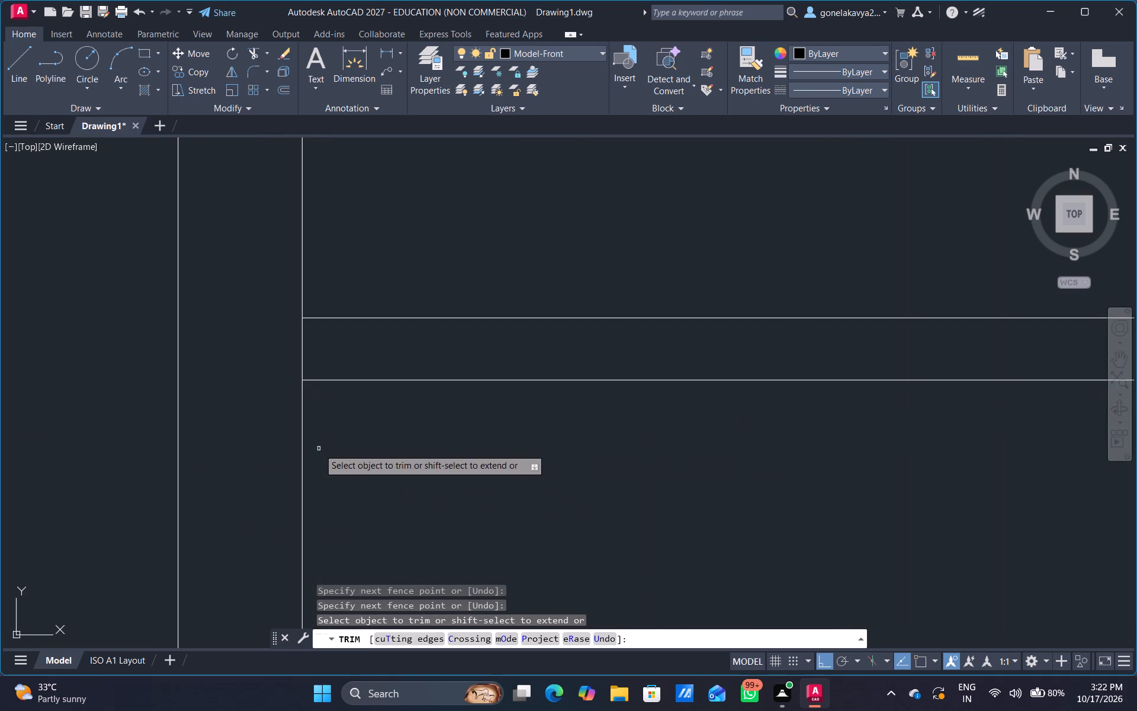
pyautogui.moveTo(283, 356); pyautogui.dragTo(366, 354)
# Remove the two short cross lines inside the bottom outer wall, to the right of the lower-left room.
pyautogui.scroll(-4, 378, 376)
pyautogui.moveTo(455, 443); pyautogui.dragTo(445, 434, button='middle')
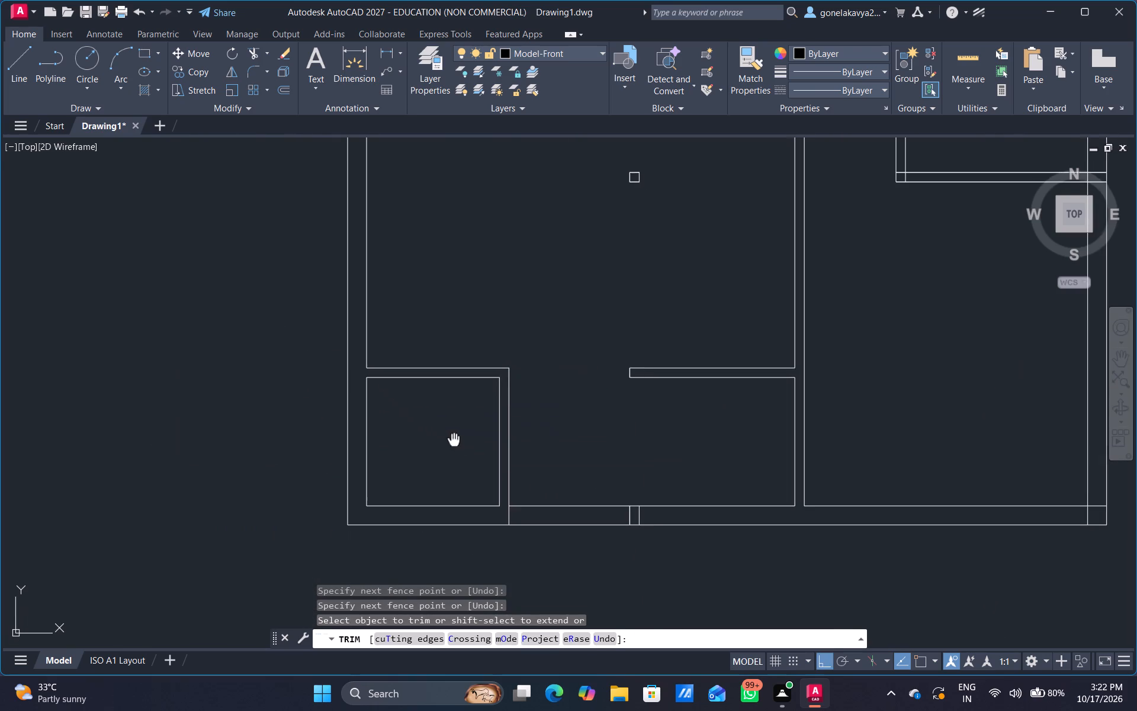
pyautogui.moveTo(445, 434); pyautogui.dragTo(336, 360, button='middle')
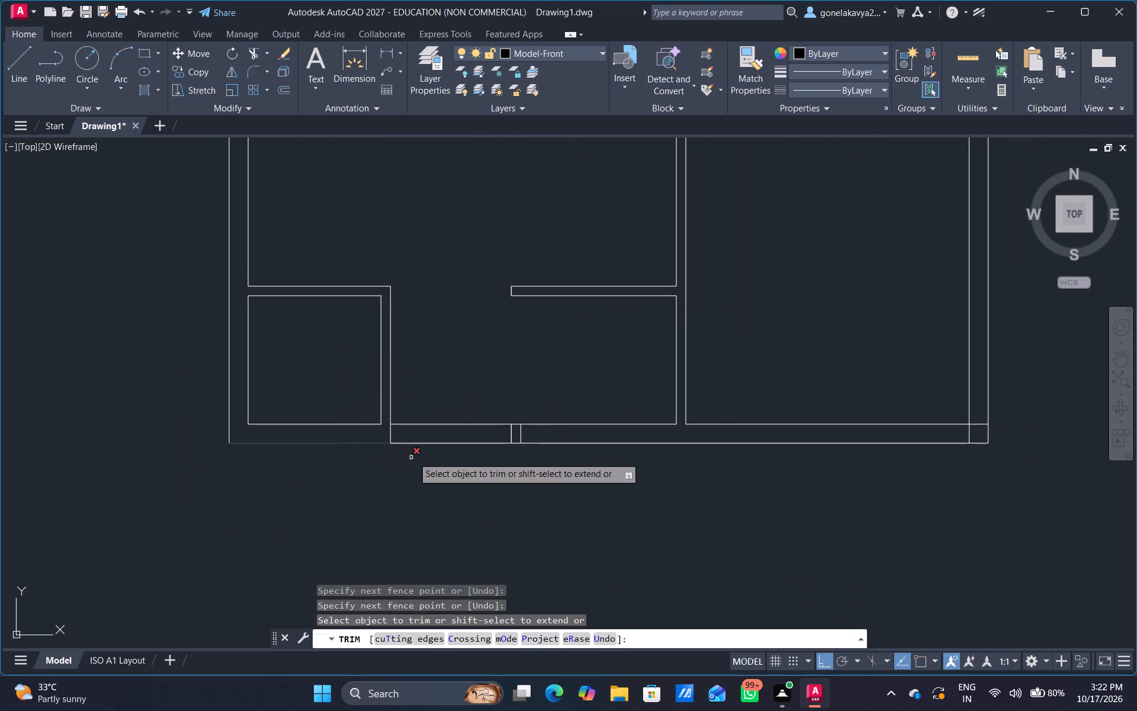
pyautogui.scroll(2, 526, 446)
pyautogui.moveTo(464, 422); pyautogui.dragTo(557, 422)
pyautogui.scroll(-2, 582, 440)
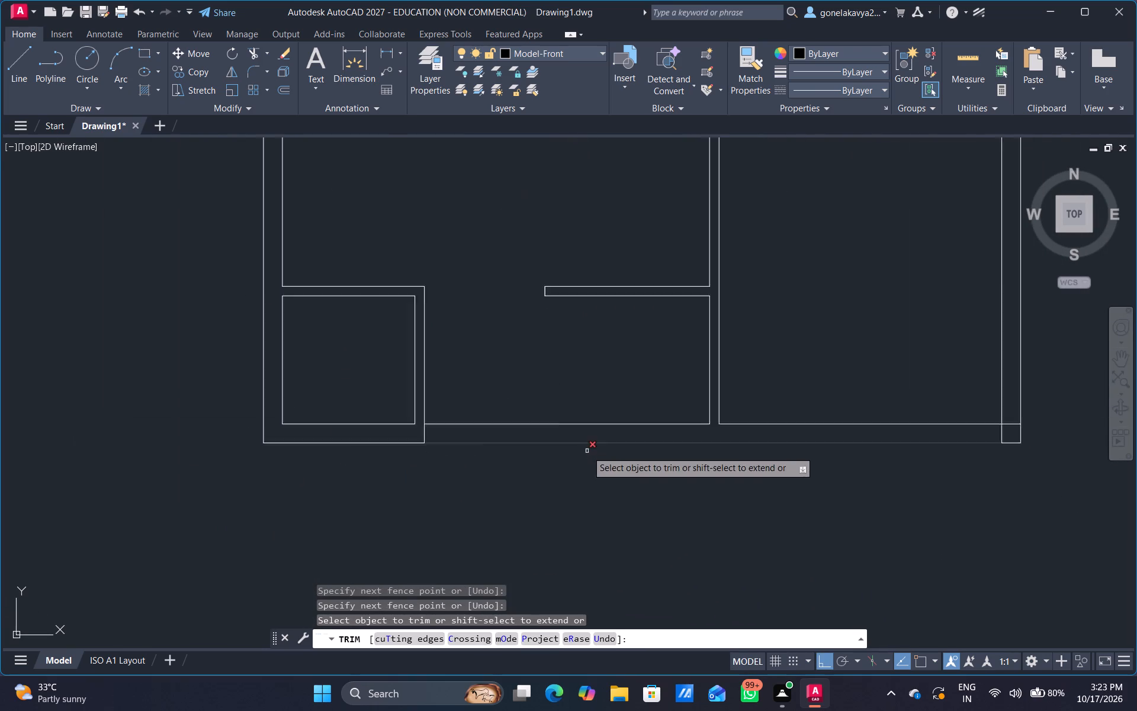
# Trim the overlapping inner lines at the plan's lower-right outer wall corner.
pyautogui.scroll(-1, 587, 451)
pyautogui.moveTo(675, 479); pyautogui.dragTo(253, 461, button='middle')
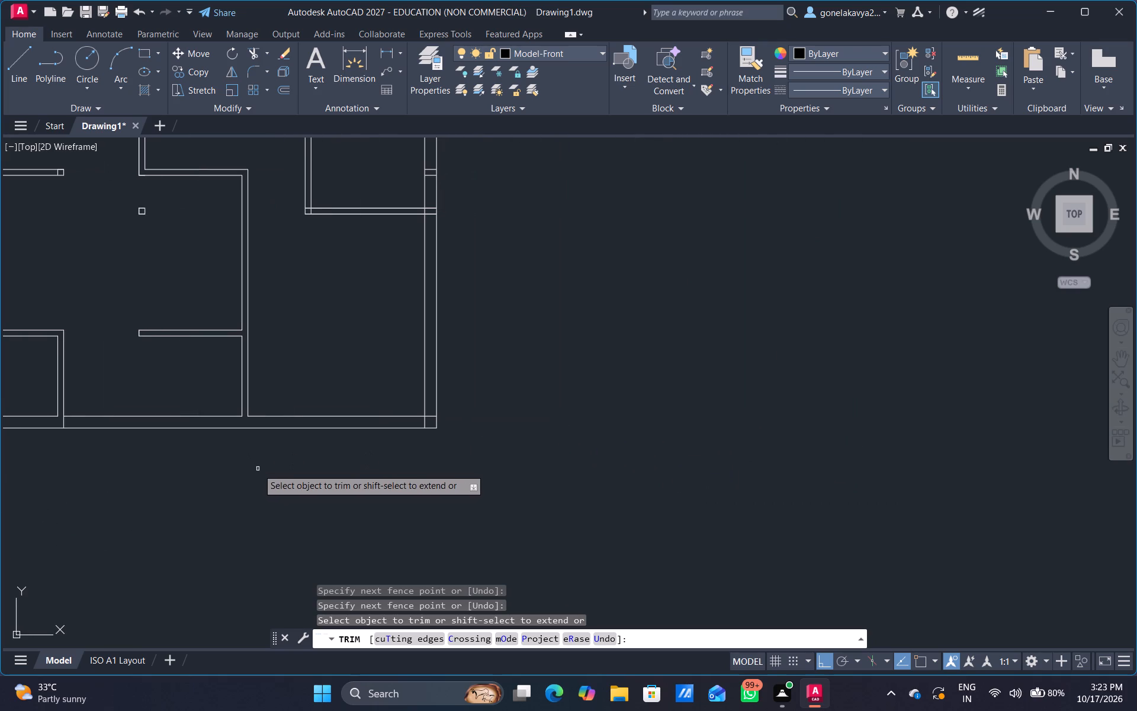
pyautogui.scroll(4, 429, 418)
pyautogui.moveTo(445, 370); pyautogui.dragTo(435, 447)
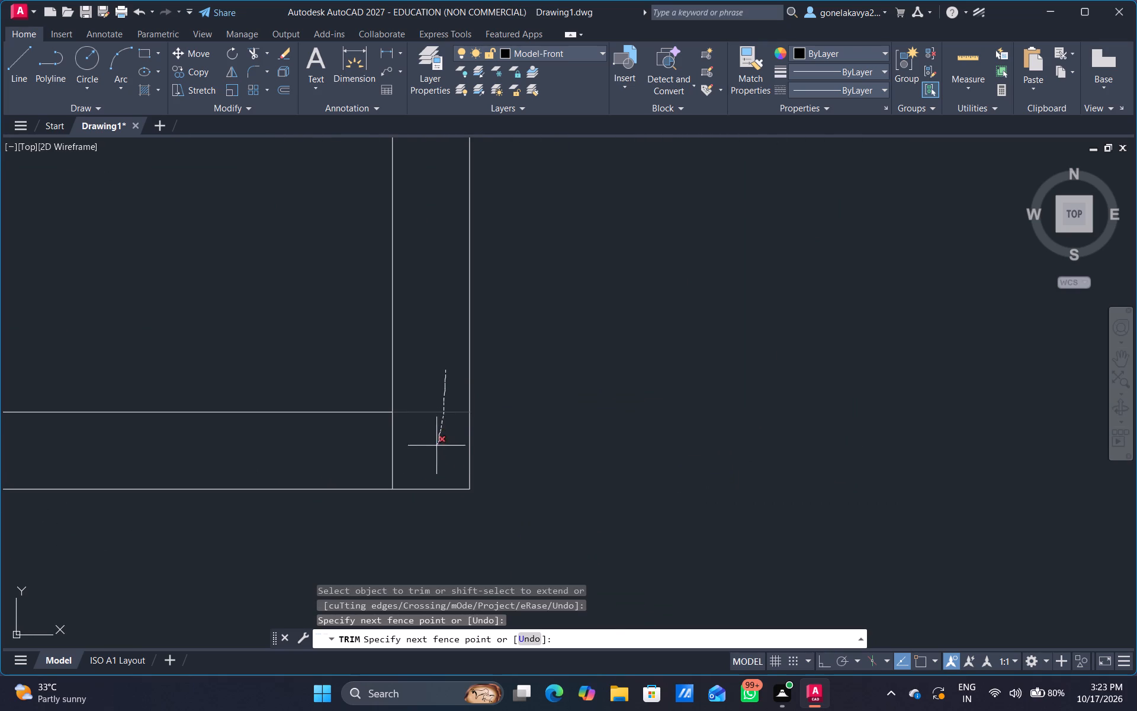
pyautogui.moveTo(435, 447); pyautogui.dragTo(359, 449)
# Offset the inner line of the small right-side room's upper wall 3' downward into the room.
pyautogui.scroll(-3, 322, 440)
pyautogui.moveTo(243, 310); pyautogui.dragTo(459, 547, button='middle')
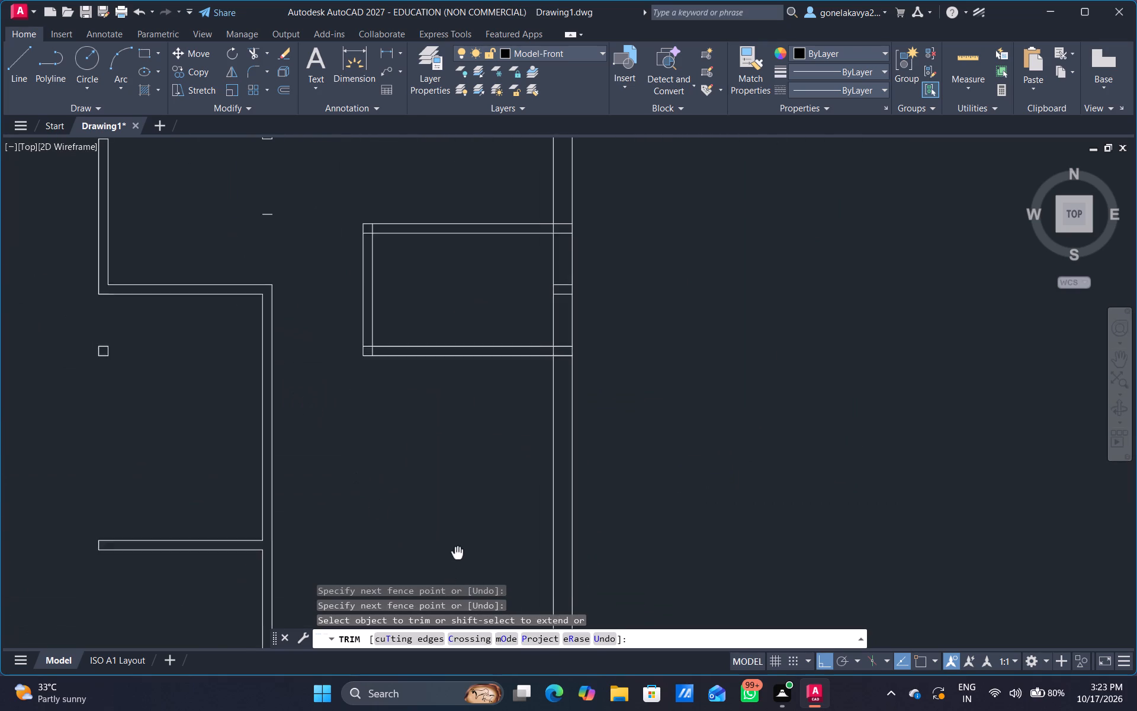
pyautogui.moveTo(459, 547); pyautogui.dragTo(459, 560, button='middle')
pyautogui.moveTo(390, 396); pyautogui.dragTo(388, 507, button='middle')
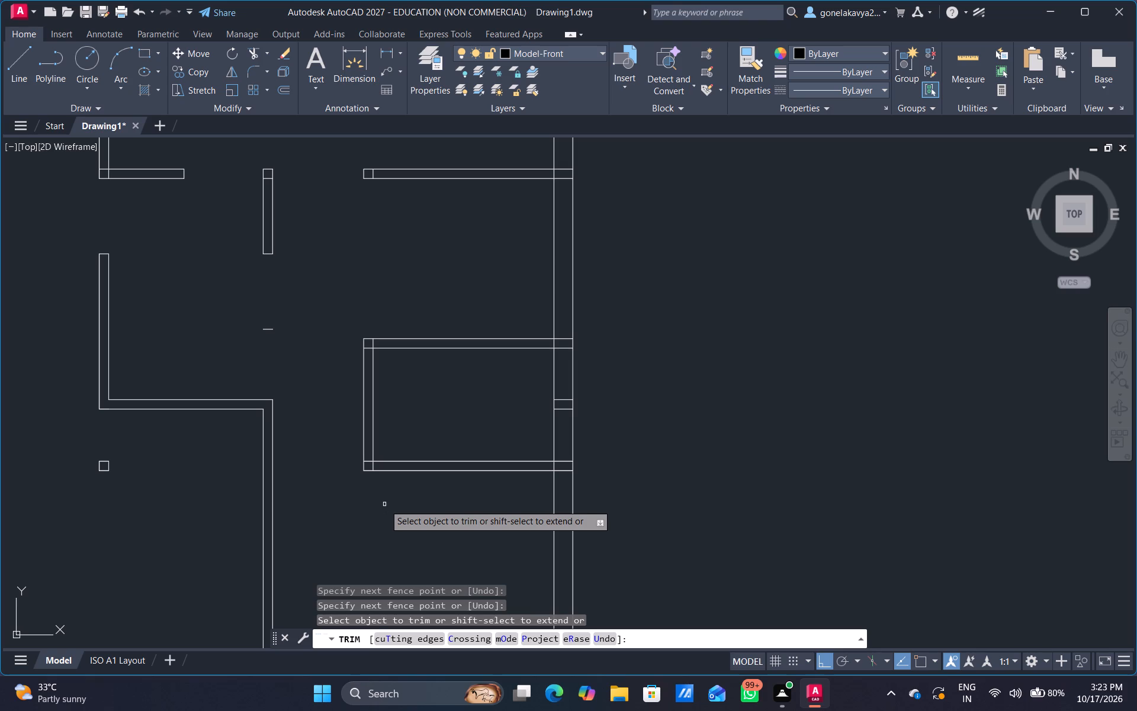
pyautogui.press('Escape')
pyautogui.press('o')
pyautogui.press('Return')
pyautogui.write("3'")
pyautogui.press('Return')
pyautogui.click(438, 346)
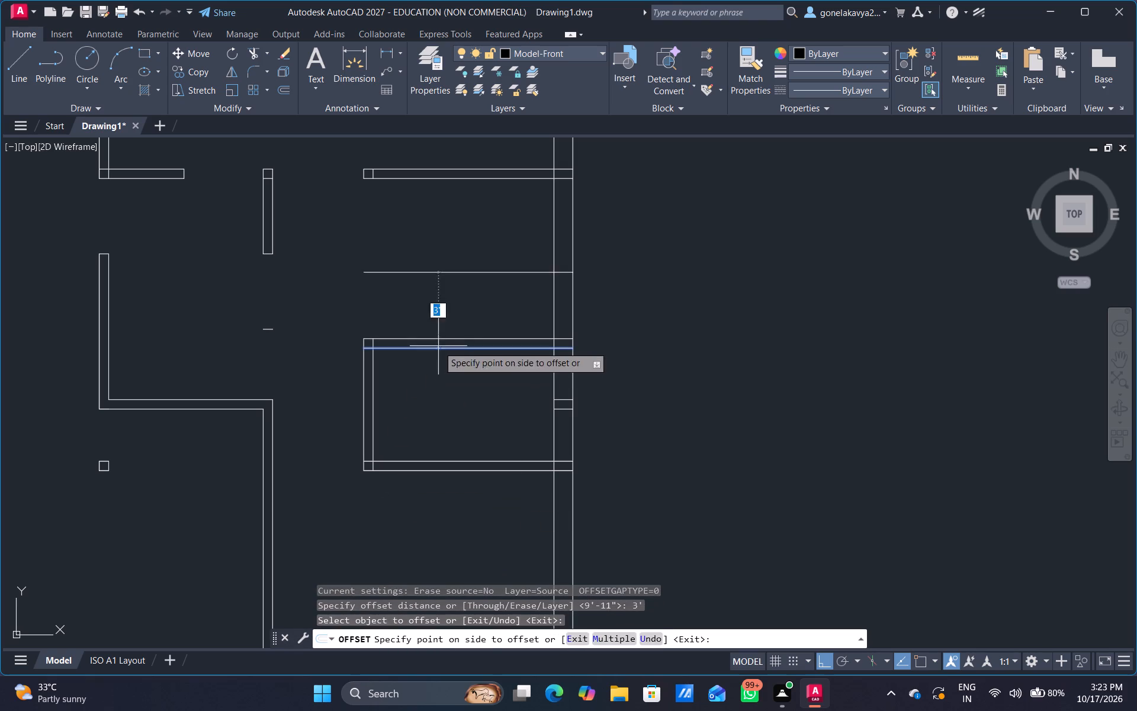
pyautogui.click(438, 386)
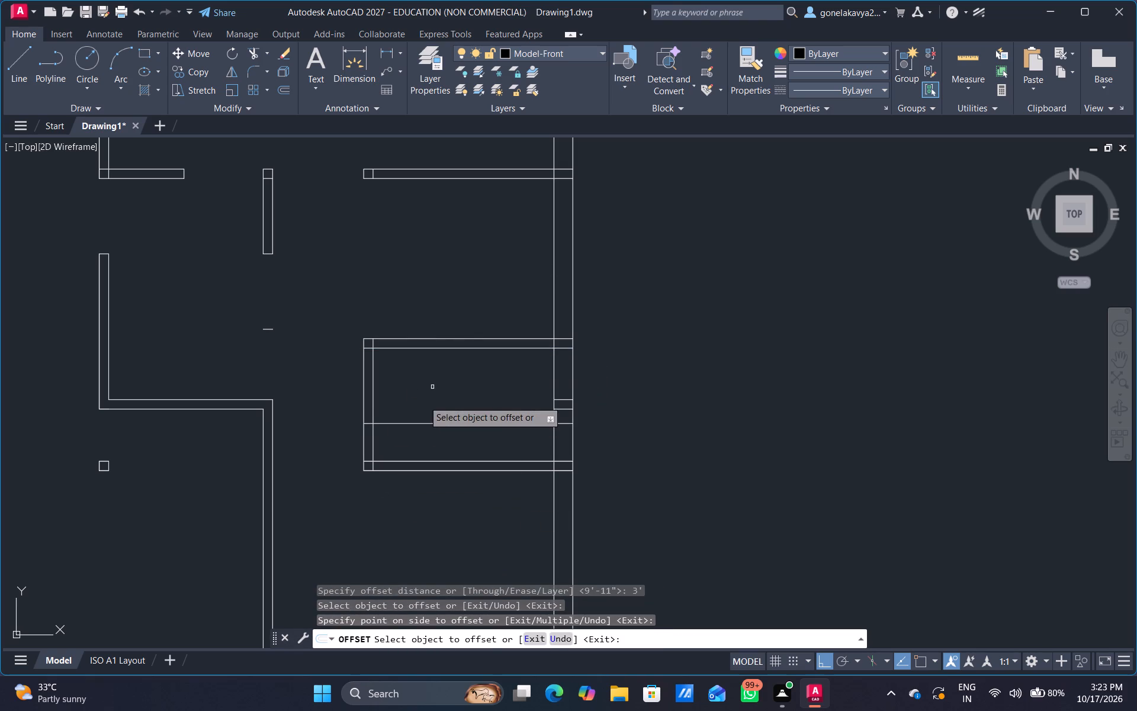
pyautogui.press('Escape')
# Trim the small right-side room's left wall below the 3' line to form an opening, removing the surplus guide and end-cap lines.
pyautogui.write('TR')
pyautogui.press('space')
pyautogui.moveTo(418, 437); pyautogui.dragTo(428, 439, button='middle')
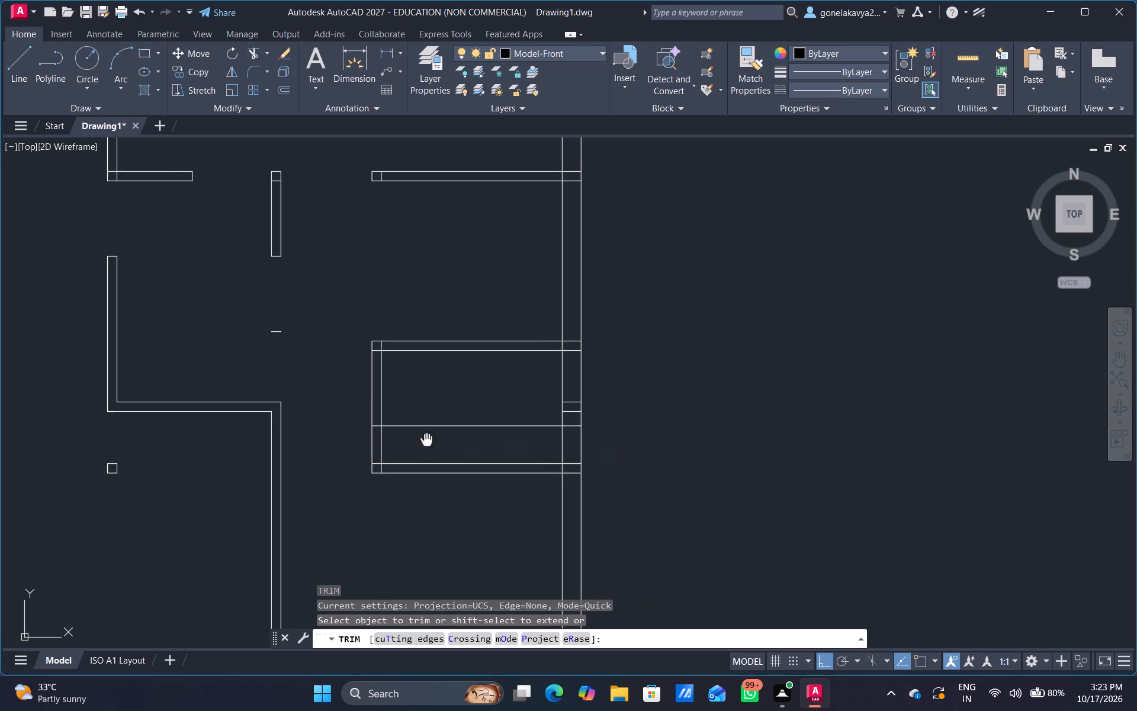
pyautogui.moveTo(428, 439); pyautogui.dragTo(461, 387, button='middle')
pyautogui.moveTo(402, 391); pyautogui.dragTo(442, 391)
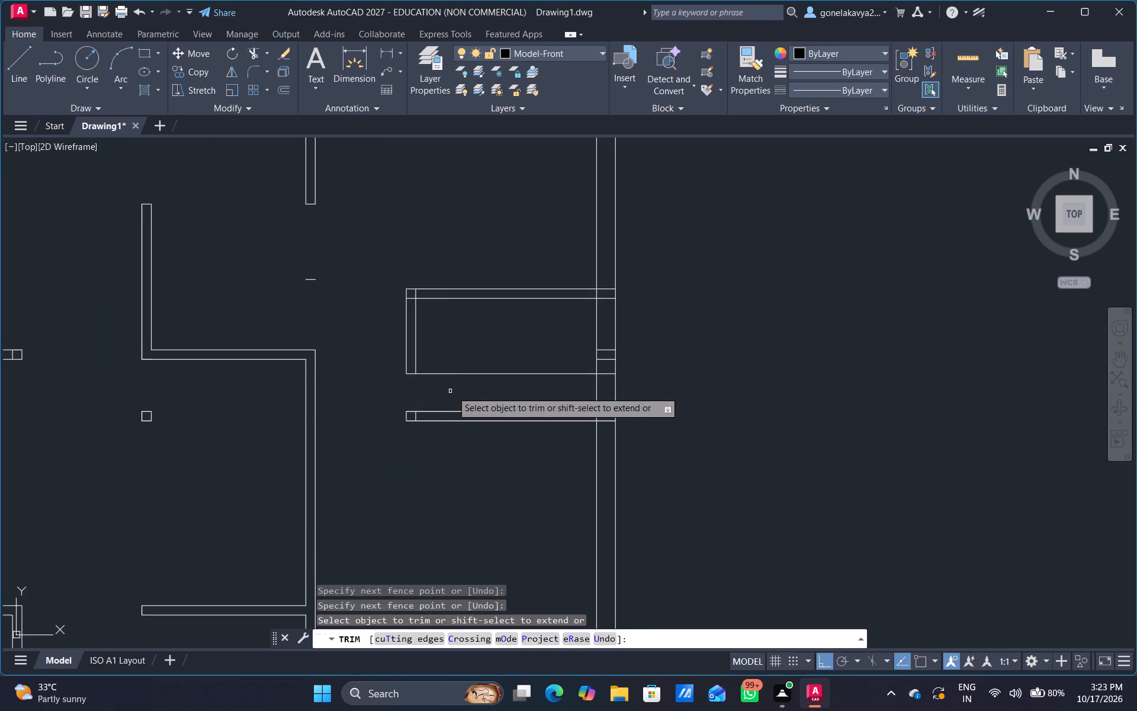
pyautogui.moveTo(454, 391); pyautogui.dragTo(454, 353)
pyautogui.scroll(3, 421, 412)
pyautogui.moveTo(404, 435); pyautogui.dragTo(387, 441)
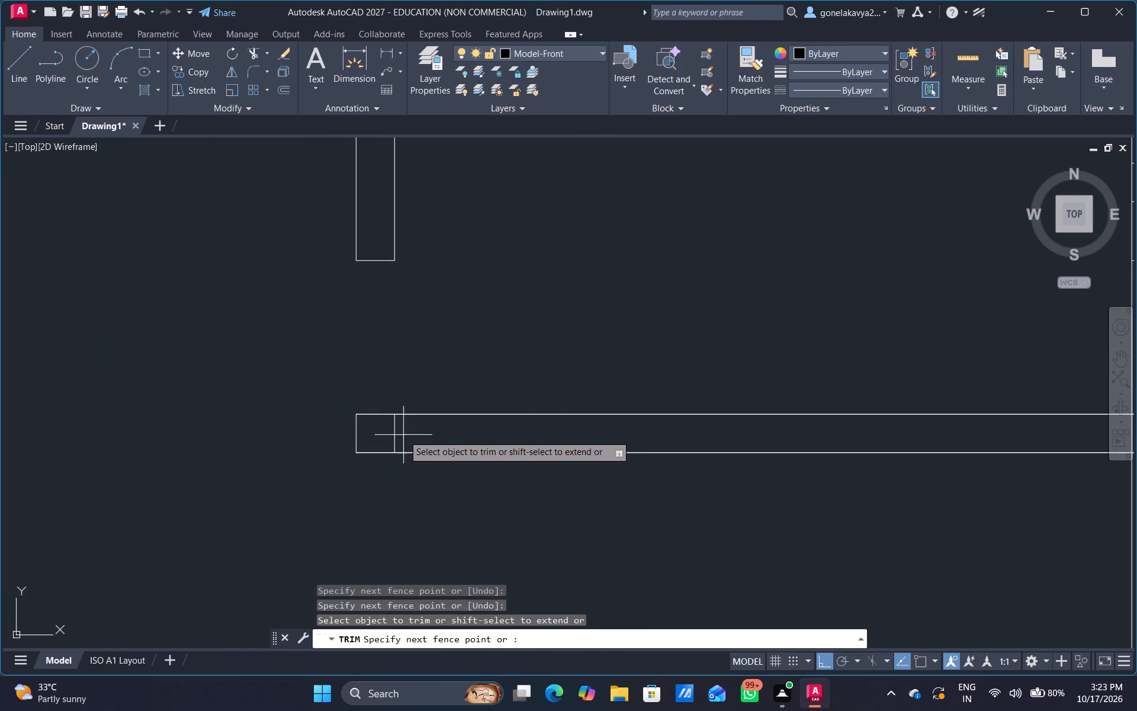
pyautogui.moveTo(387, 441); pyautogui.dragTo(372, 450)
# Trim the overlapping inner lines at the small right-side room's upper-left corner.
pyautogui.scroll(-3, 550, 325)
pyautogui.moveTo(577, 273); pyautogui.dragTo(552, 387, button='middle')
pyautogui.scroll(2, 493, 356)
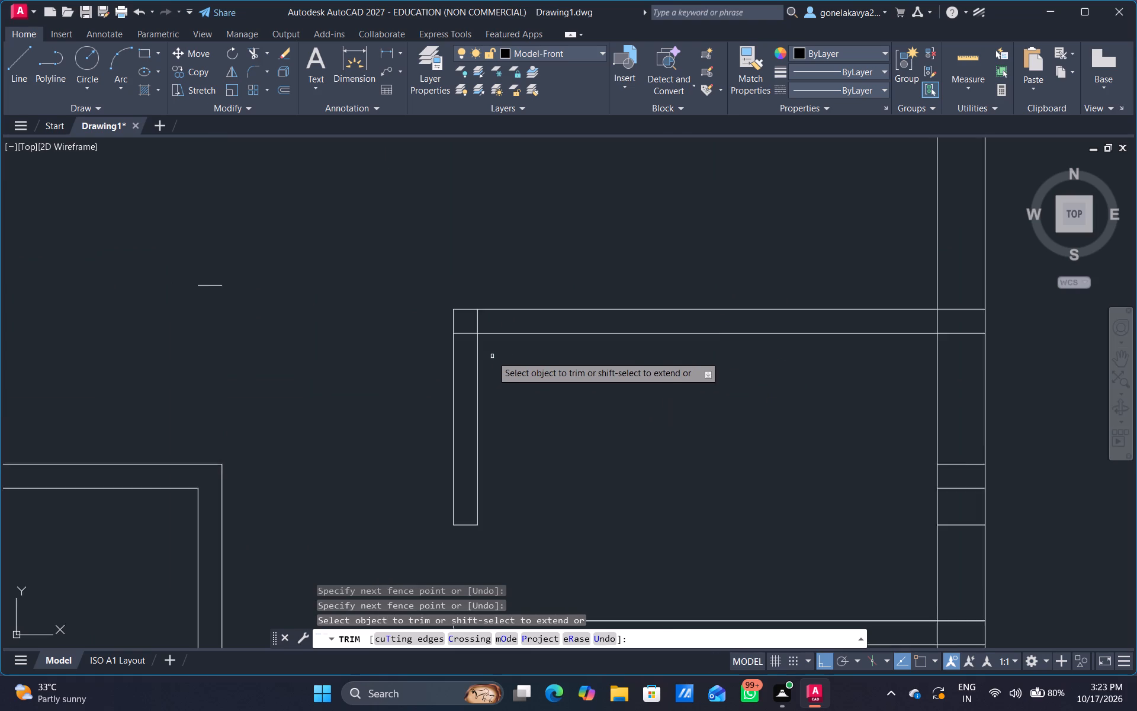
pyautogui.scroll(1, 492, 356)
pyautogui.moveTo(456, 332); pyautogui.dragTo(474, 300)
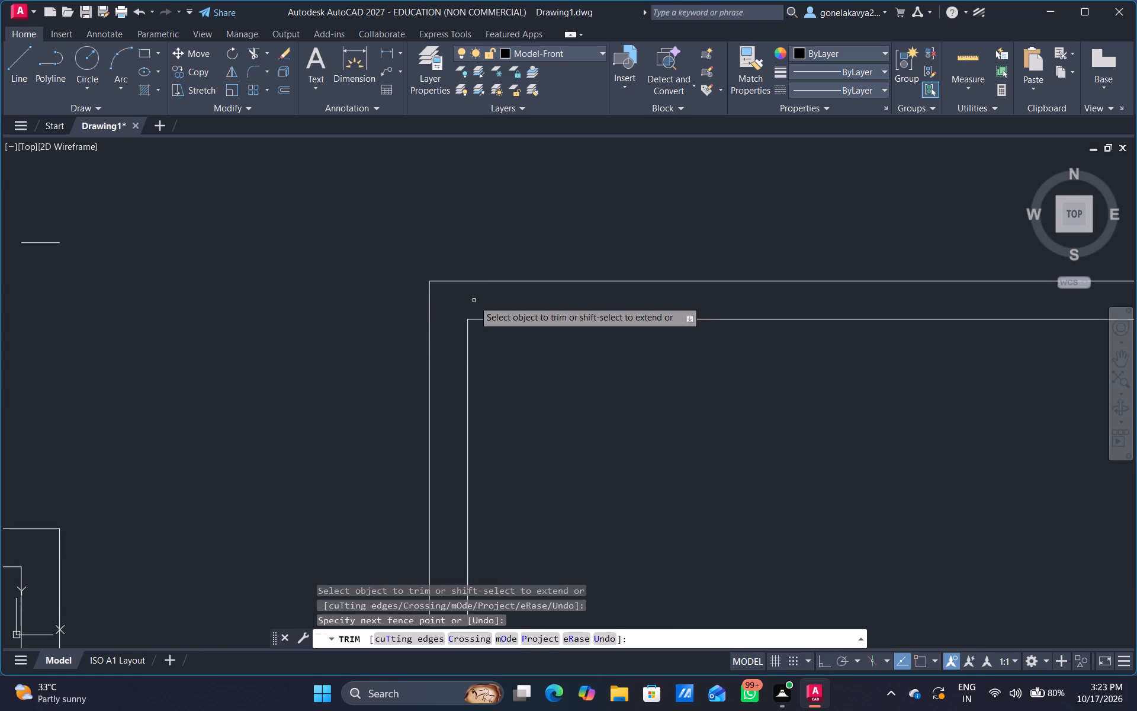
# Trim the crossing lines where the small right-side room's lower wall meets the right outer wall.
pyautogui.scroll(-2, 618, 393)
pyautogui.moveTo(717, 447); pyautogui.dragTo(466, 387, button='middle')
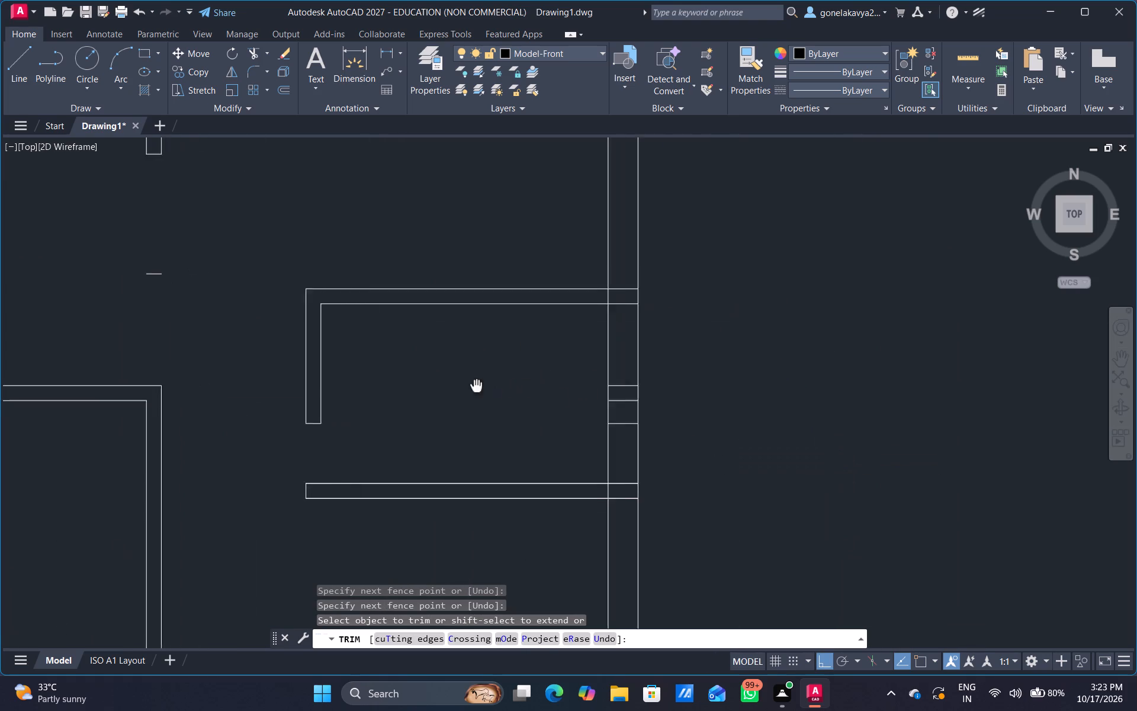
pyautogui.moveTo(466, 387); pyautogui.dragTo(455, 386, button='middle')
pyautogui.scroll(3, 583, 453)
pyautogui.moveTo(612, 510); pyautogui.dragTo(577, 338, button='middle')
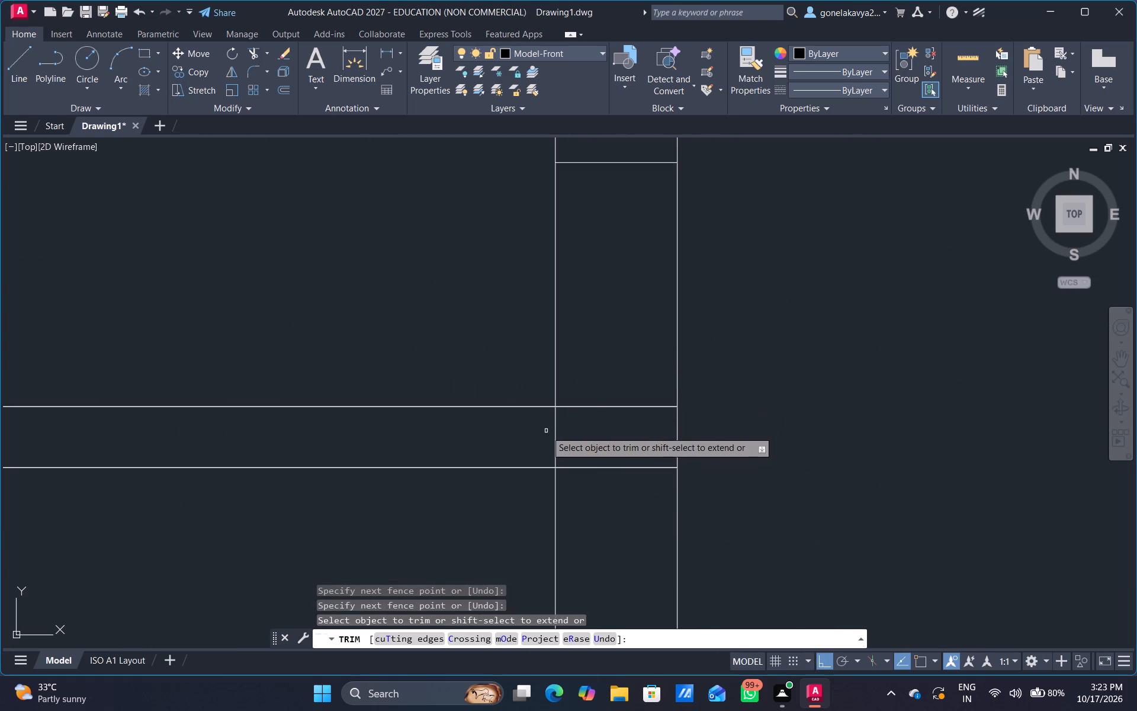
pyautogui.moveTo(546, 431); pyautogui.dragTo(640, 483)
# Remove the three short cross lines inside the right outer wall beside the small right-side room.
pyautogui.scroll(-1, 638, 306)
pyautogui.moveTo(653, 313); pyautogui.dragTo(614, 498, button='middle')
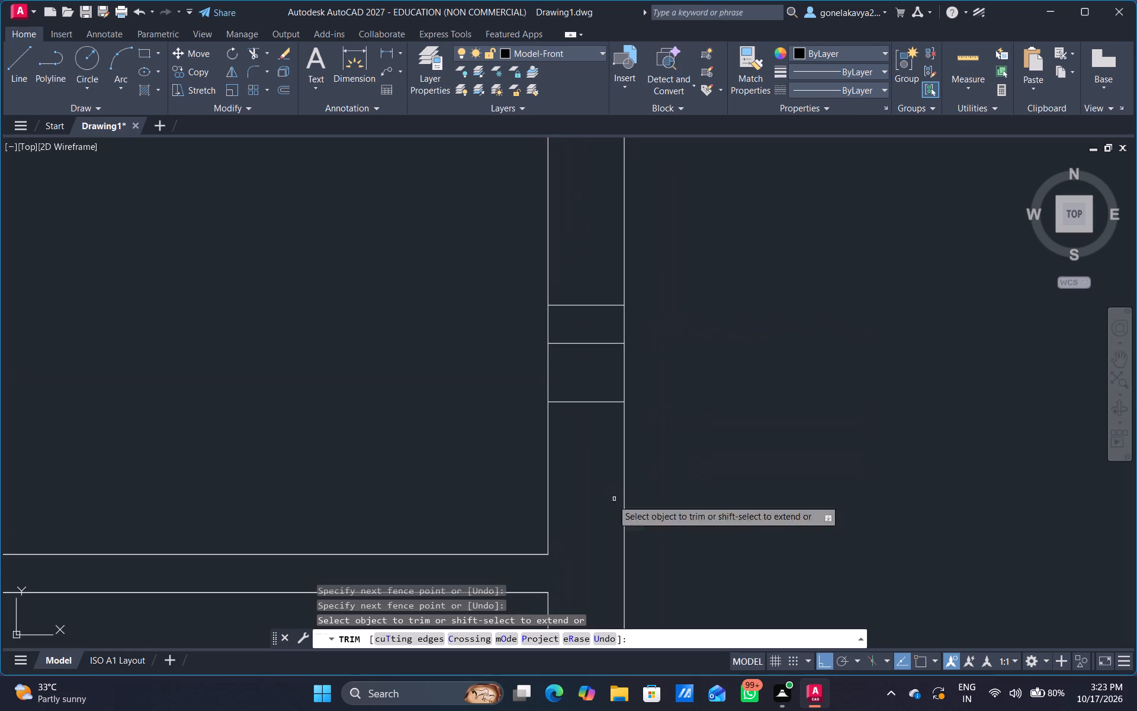
pyautogui.moveTo(587, 445); pyautogui.dragTo(584, 246)
# Trim the crossing lines where the small right-side room's upper wall meets the right outer wall.
pyautogui.scroll(-4, 580, 249)
pyautogui.moveTo(534, 265); pyautogui.dragTo(505, 385, button='middle')
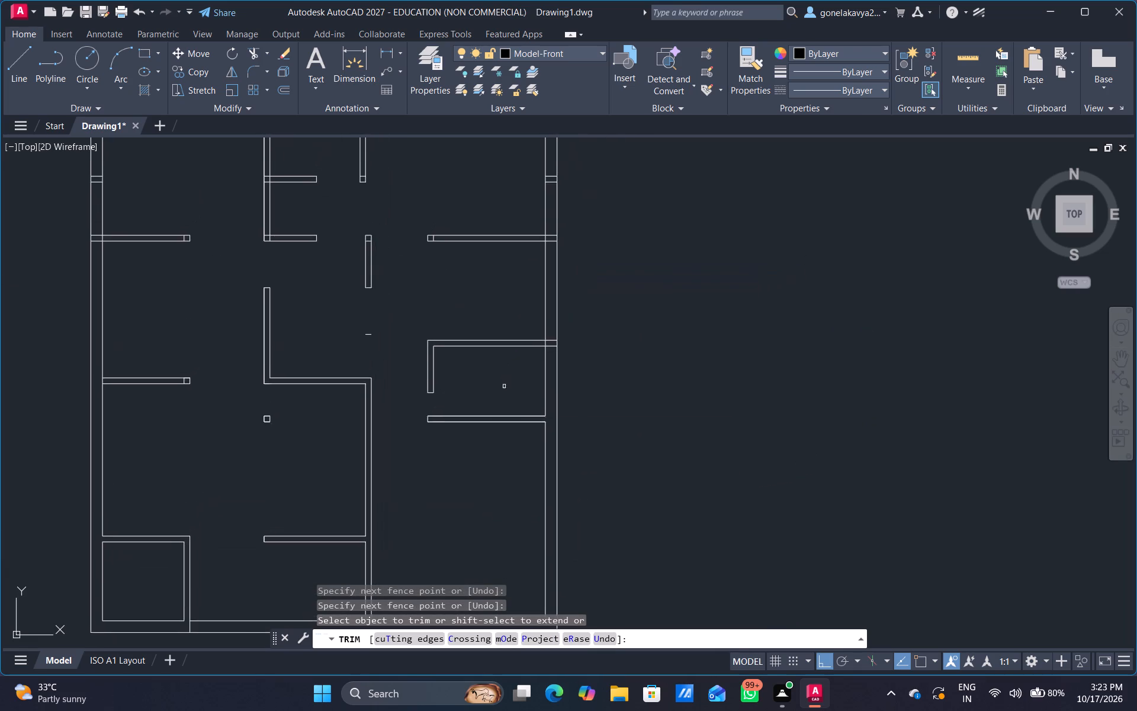
pyautogui.scroll(5, 524, 358)
pyautogui.moveTo(525, 383); pyautogui.dragTo(442, 513, button='middle')
pyautogui.moveTo(632, 347); pyautogui.dragTo(663, 337)
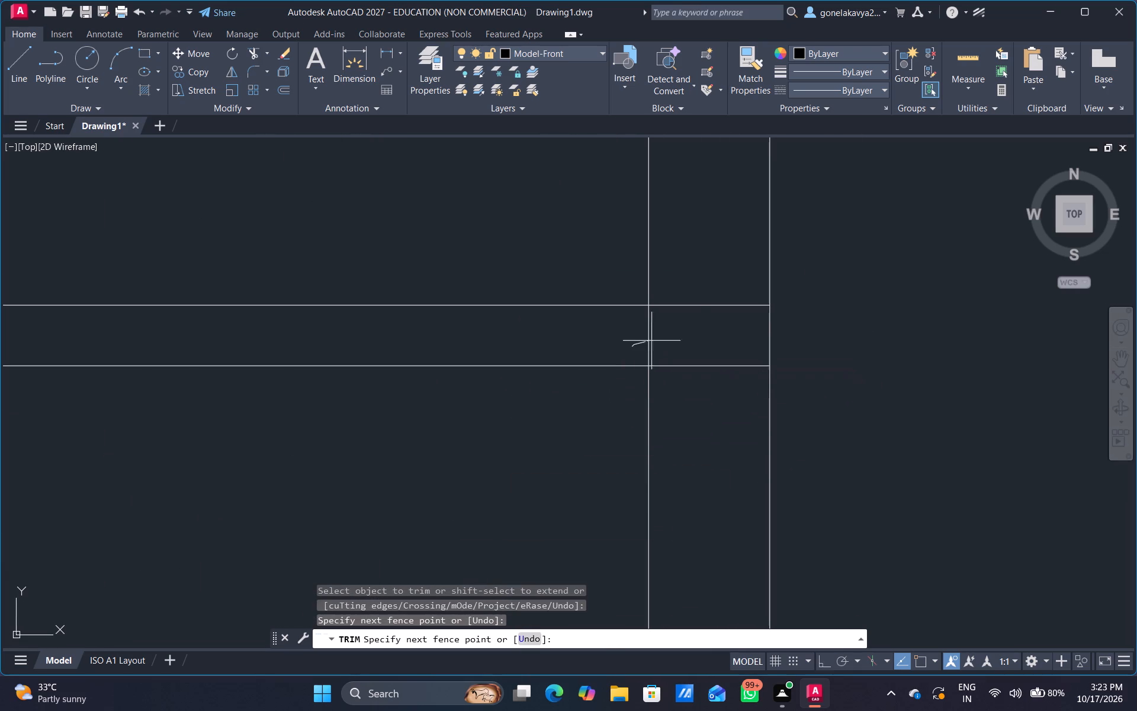
pyautogui.moveTo(663, 337); pyautogui.dragTo(708, 412)
# Trim the crossing lines where the horizontal partition above the small right-side room meets the right outer wall.
pyautogui.scroll(-5, 623, 437)
pyautogui.moveTo(603, 479); pyautogui.dragTo(596, 395, button='middle')
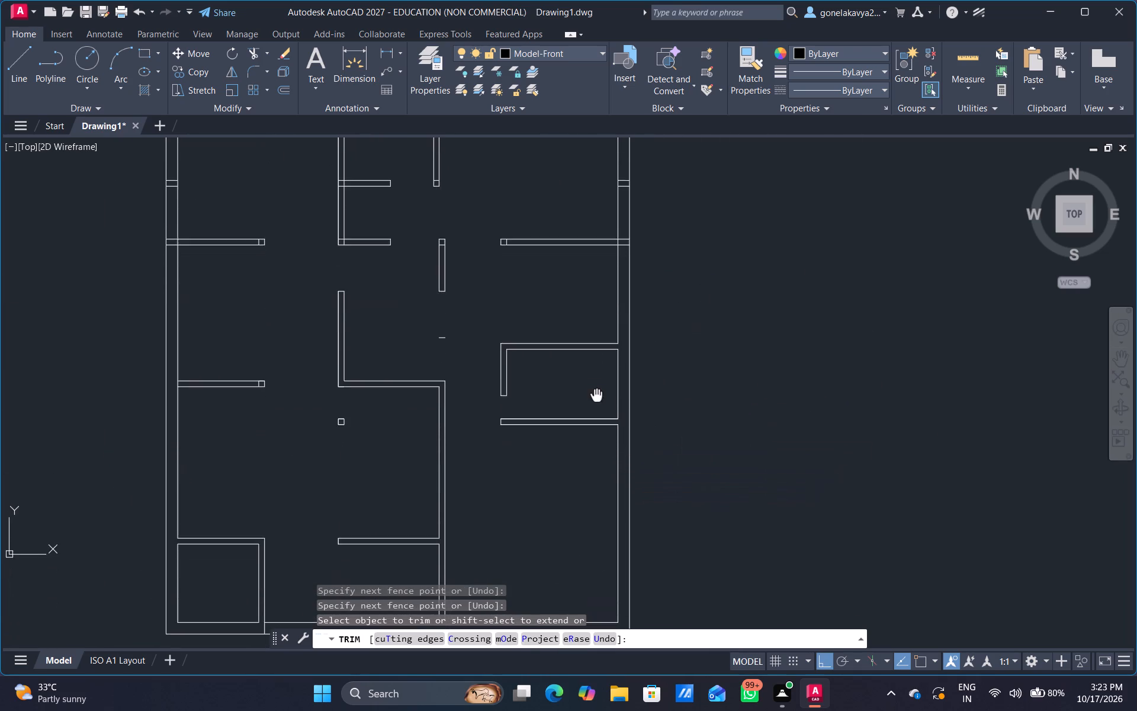
pyautogui.moveTo(596, 395); pyautogui.dragTo(576, 470, button='middle')
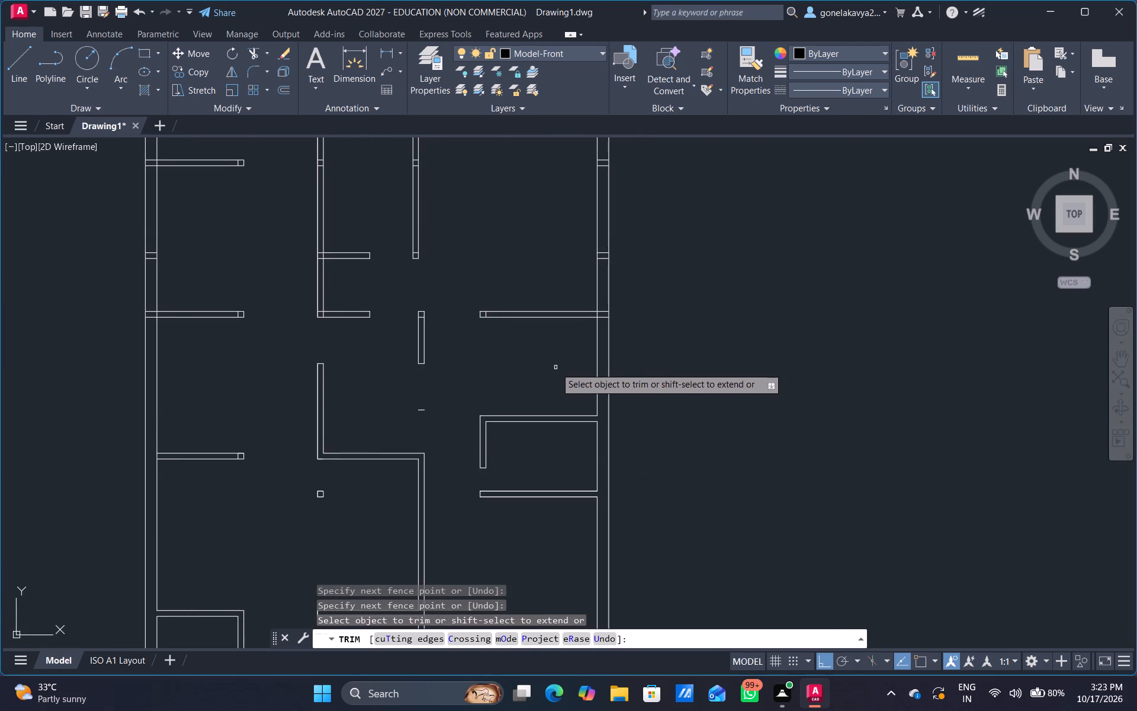
pyautogui.moveTo(544, 371); pyautogui.dragTo(520, 401, button='middle')
pyautogui.scroll(2, 529, 406)
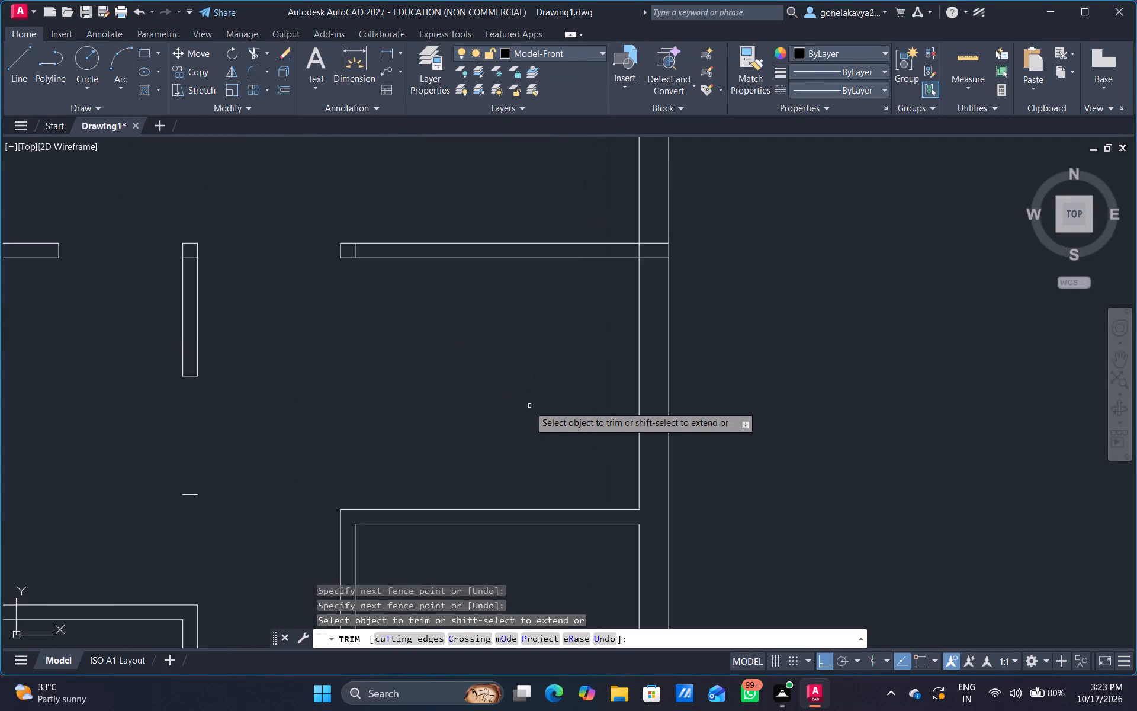
pyautogui.scroll(1, 529, 406)
pyautogui.moveTo(528, 403); pyautogui.dragTo(427, 487, button='middle')
pyautogui.scroll(-1, 427, 487)
pyautogui.scroll(-1, 448, 442)
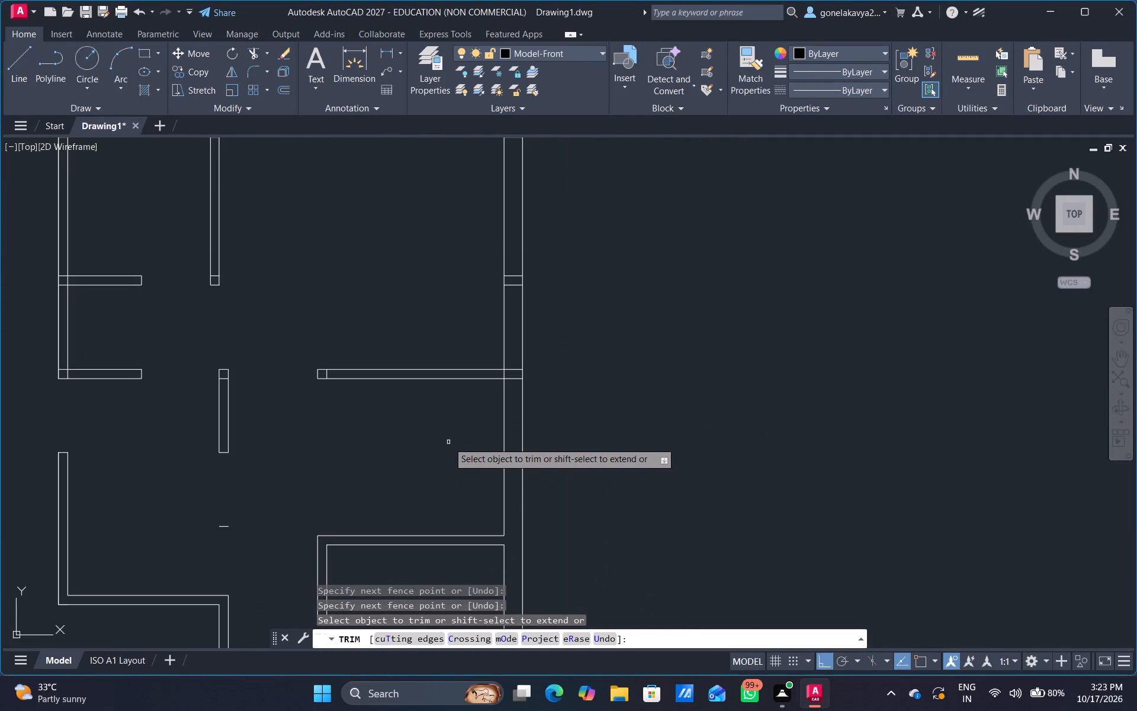
pyautogui.scroll(2, 505, 373)
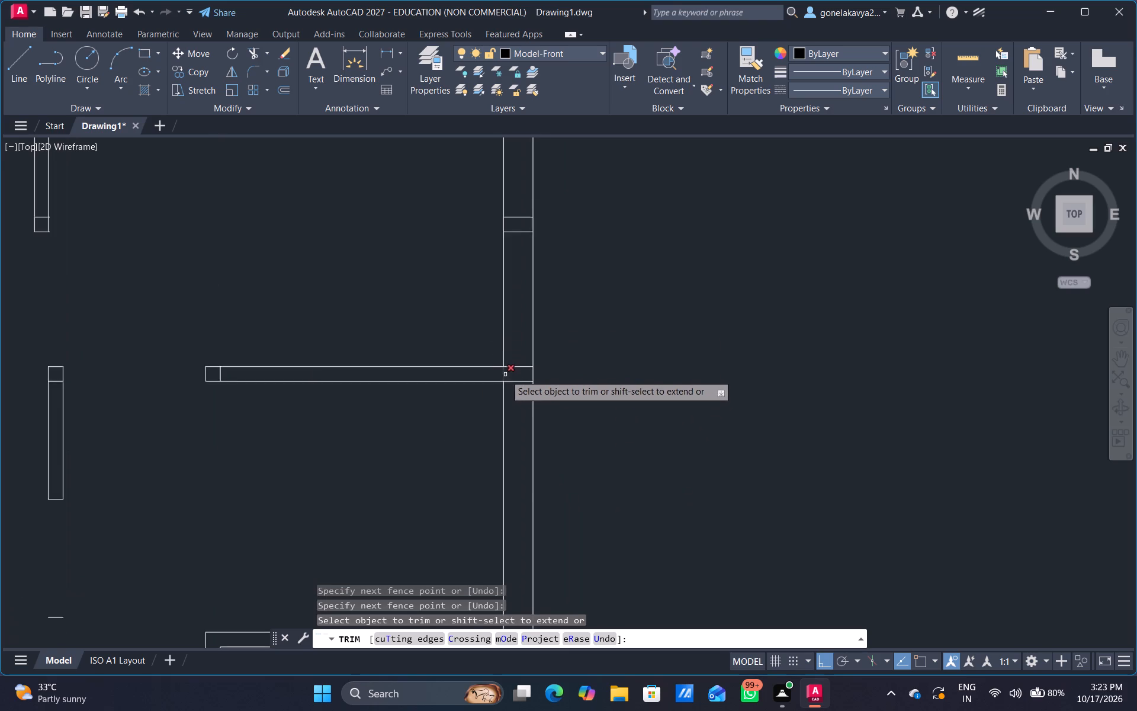
pyautogui.scroll(3, 505, 375)
pyautogui.moveTo(551, 257); pyautogui.dragTo(589, 424)
pyautogui.moveTo(534, 354); pyautogui.dragTo(417, 353)
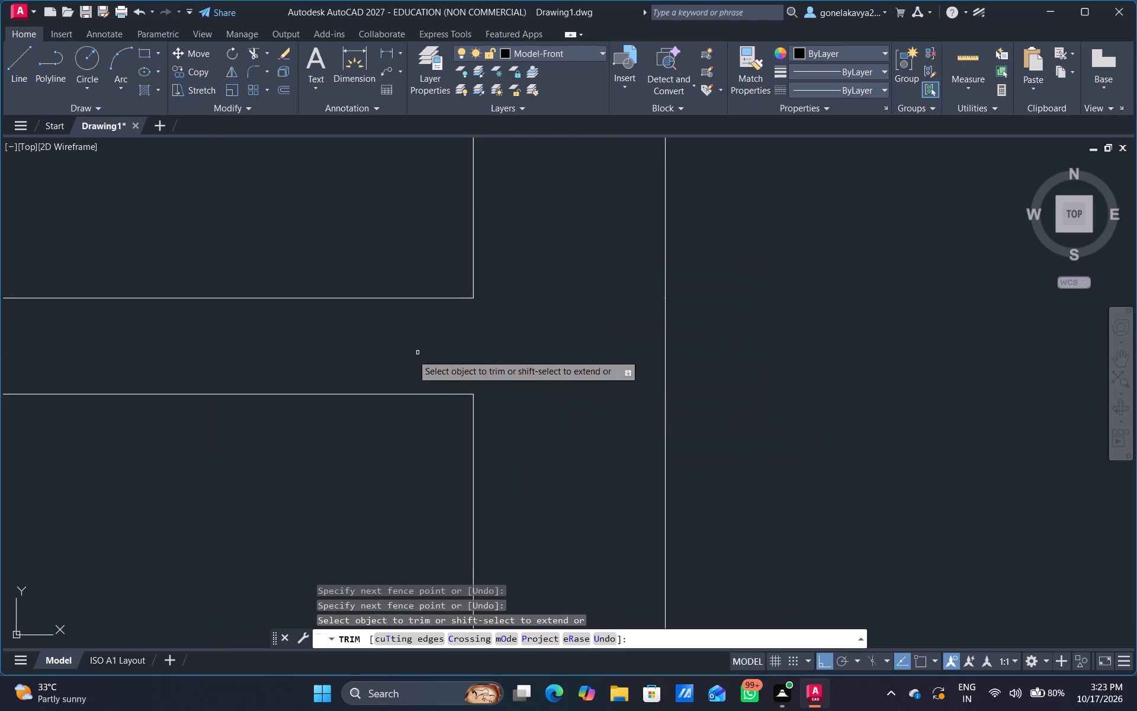
# Extend both lines of the horizontal partition above the small right-side room leftward to the short vertical partition.
pyautogui.scroll(-3, 449, 357)
pyautogui.moveTo(307, 486); pyautogui.dragTo(460, 306, button='middle')
pyautogui.scroll(-1, 465, 311)
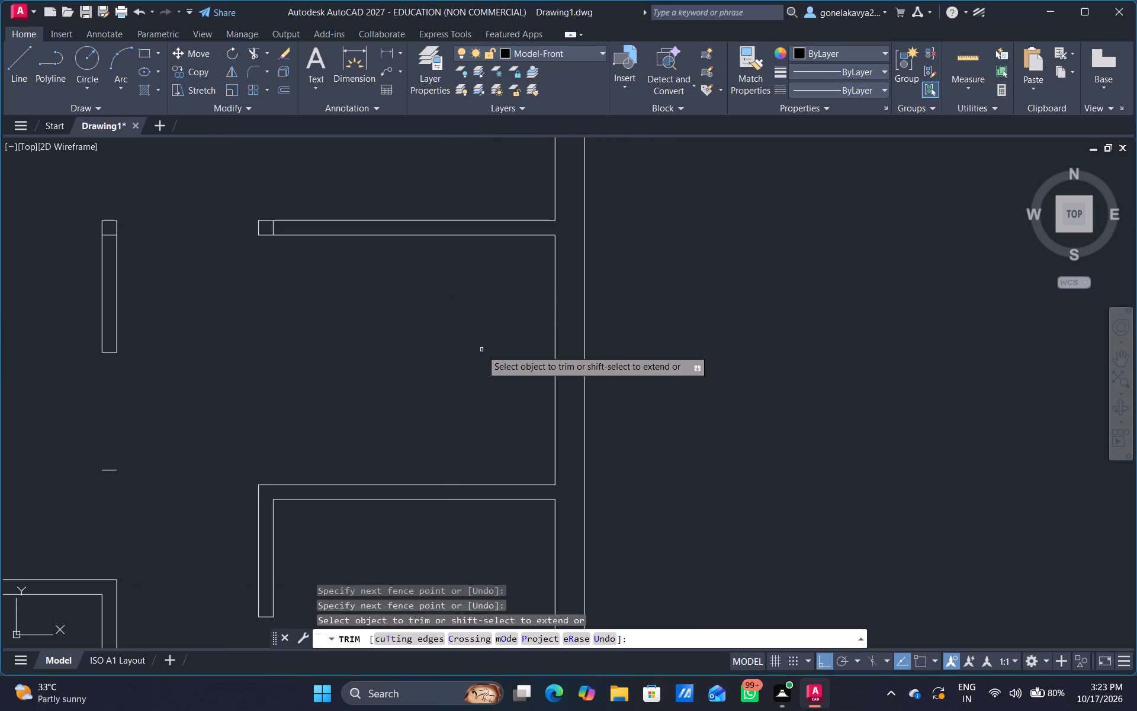
pyautogui.press('Escape')
pyautogui.write('EX')
pyautogui.press('space')
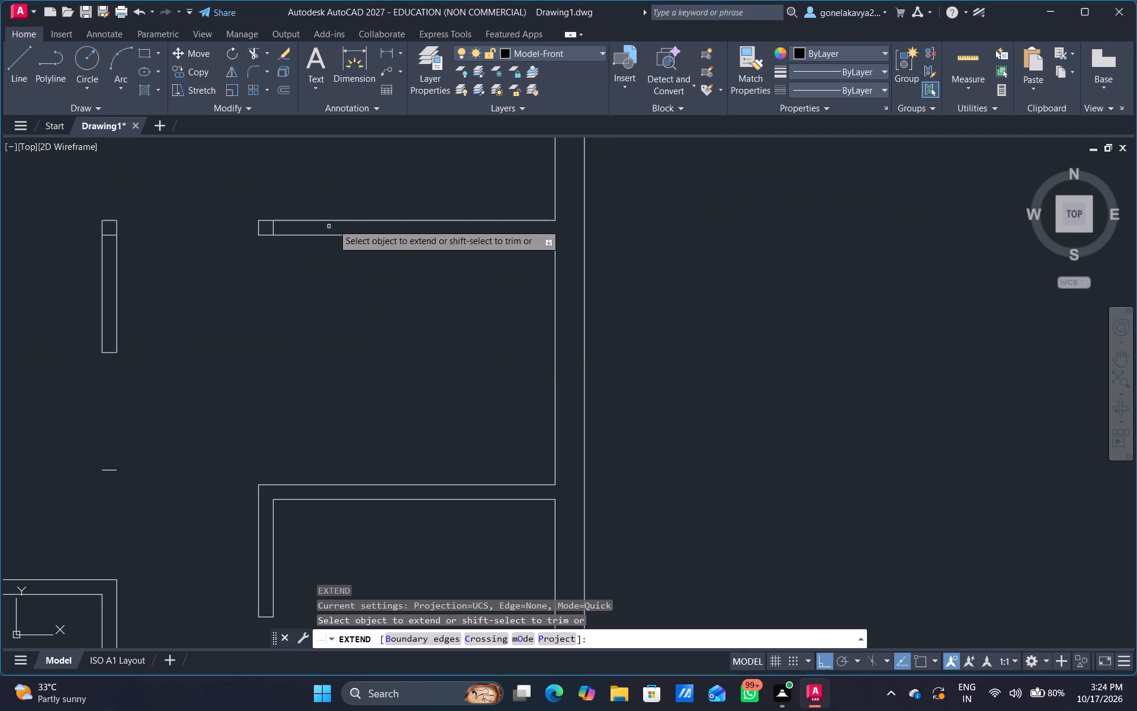
pyautogui.click(325, 219)
pyautogui.click(321, 236)
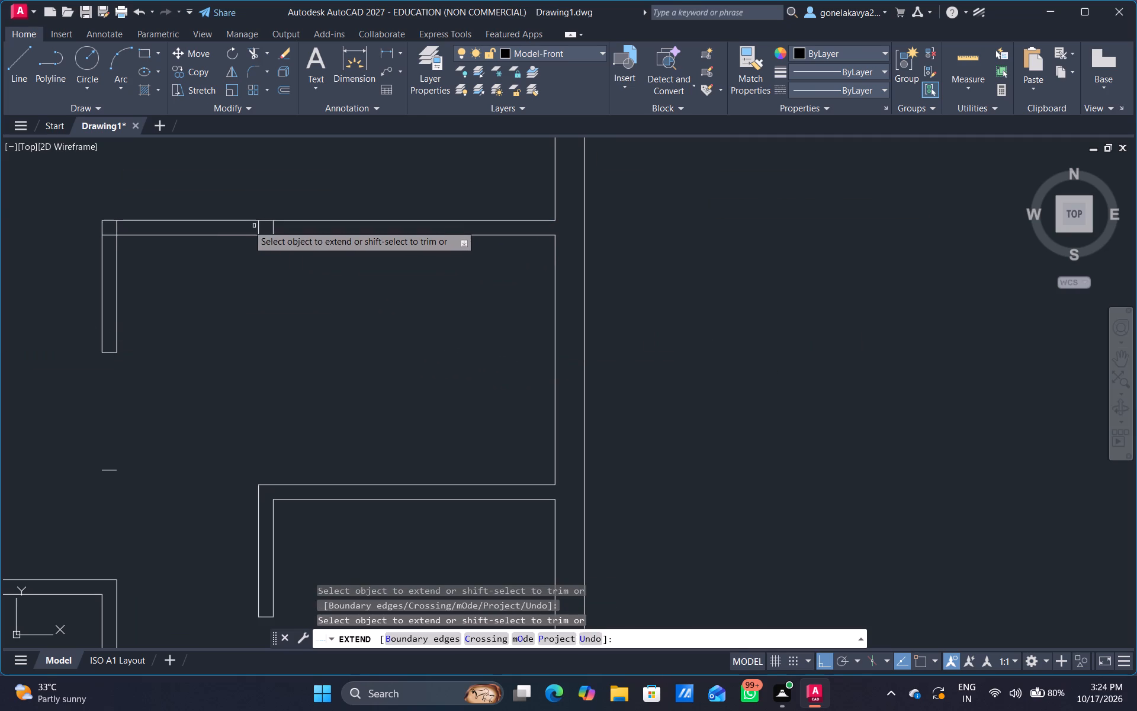
pyautogui.press('Escape')
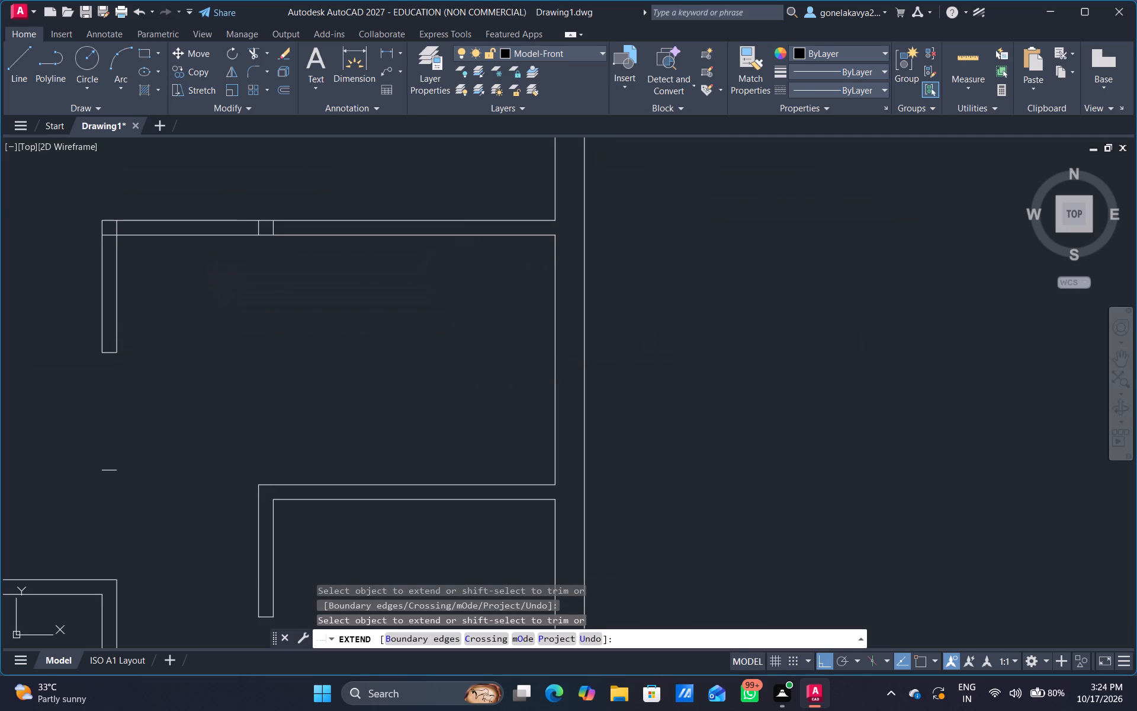
# Offset the right outer wall's inner line 2' into the space above the small right-side room.
pyautogui.write("O';")
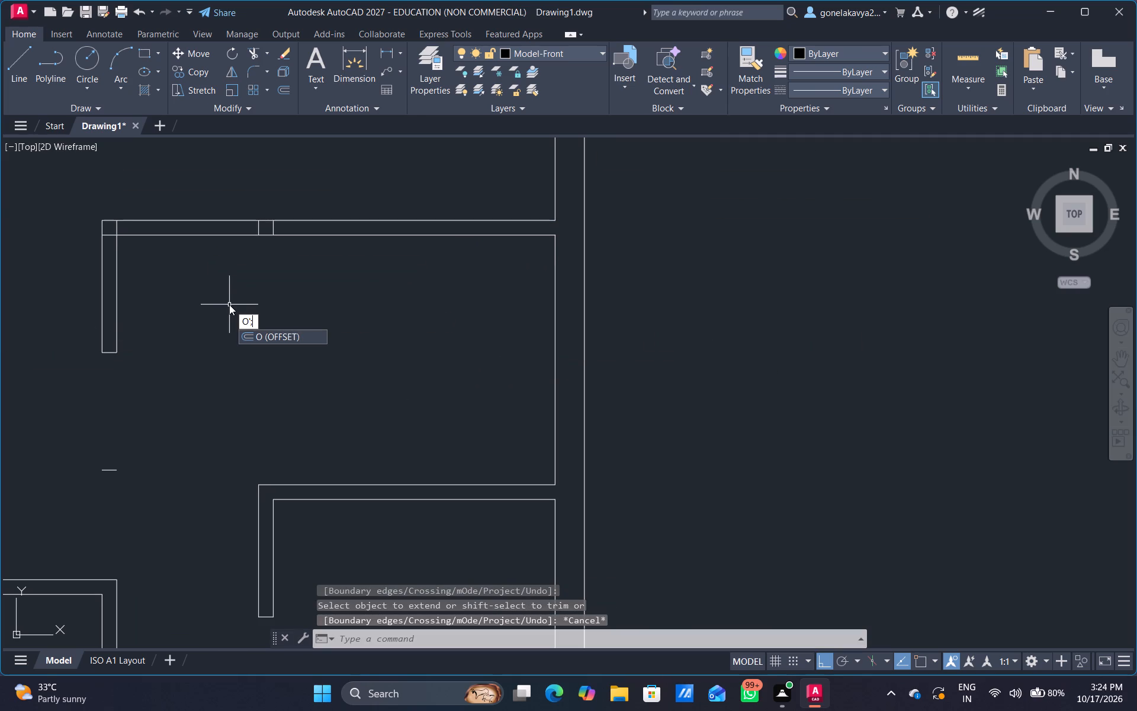
pyautogui.press('BackSpace')
pyautogui.press('BackSpace')
pyautogui.press('Return')
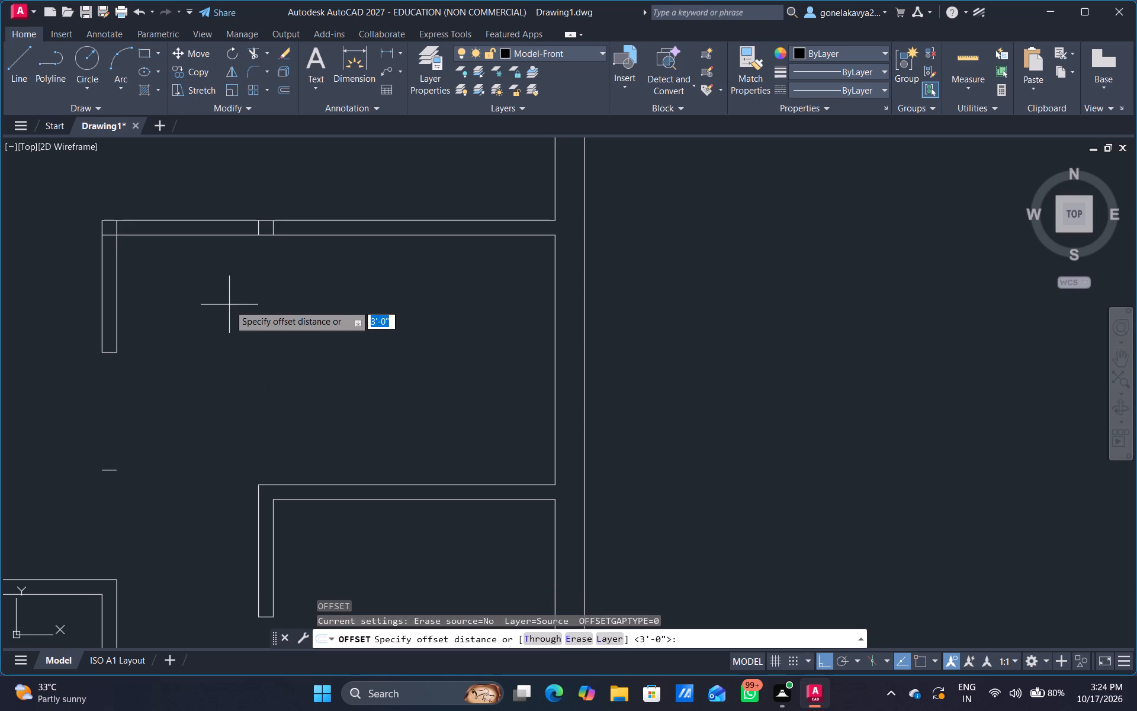
pyautogui.write("6'")
pyautogui.press('Return')
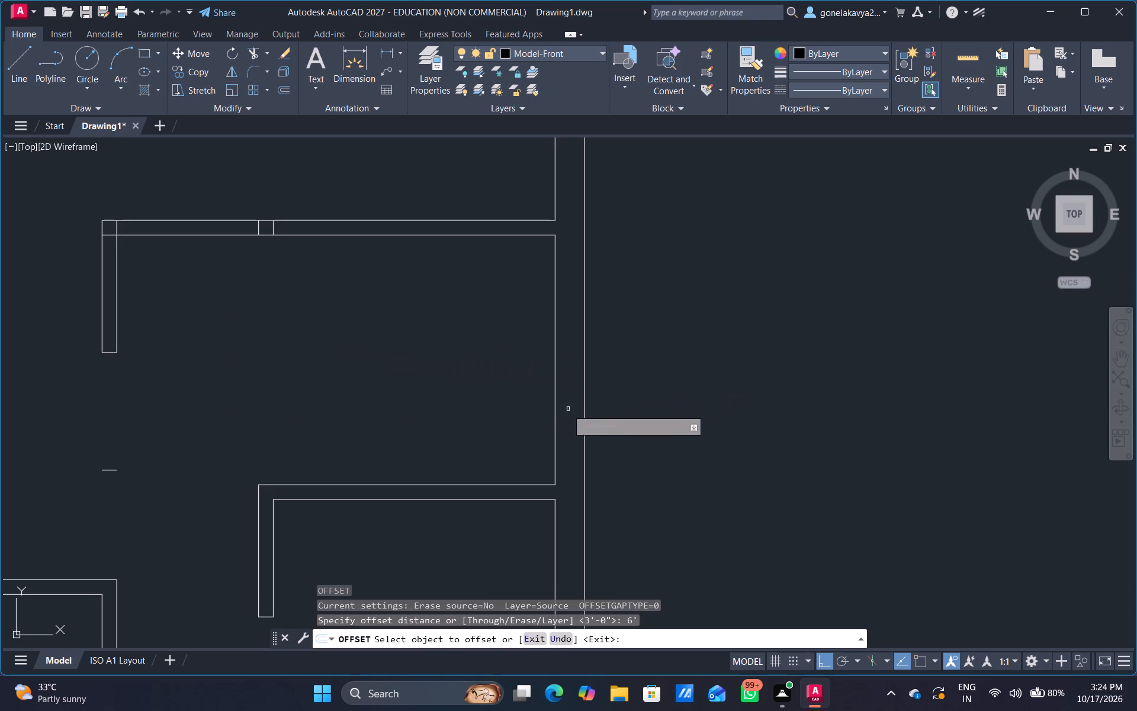
pyautogui.click(557, 423)
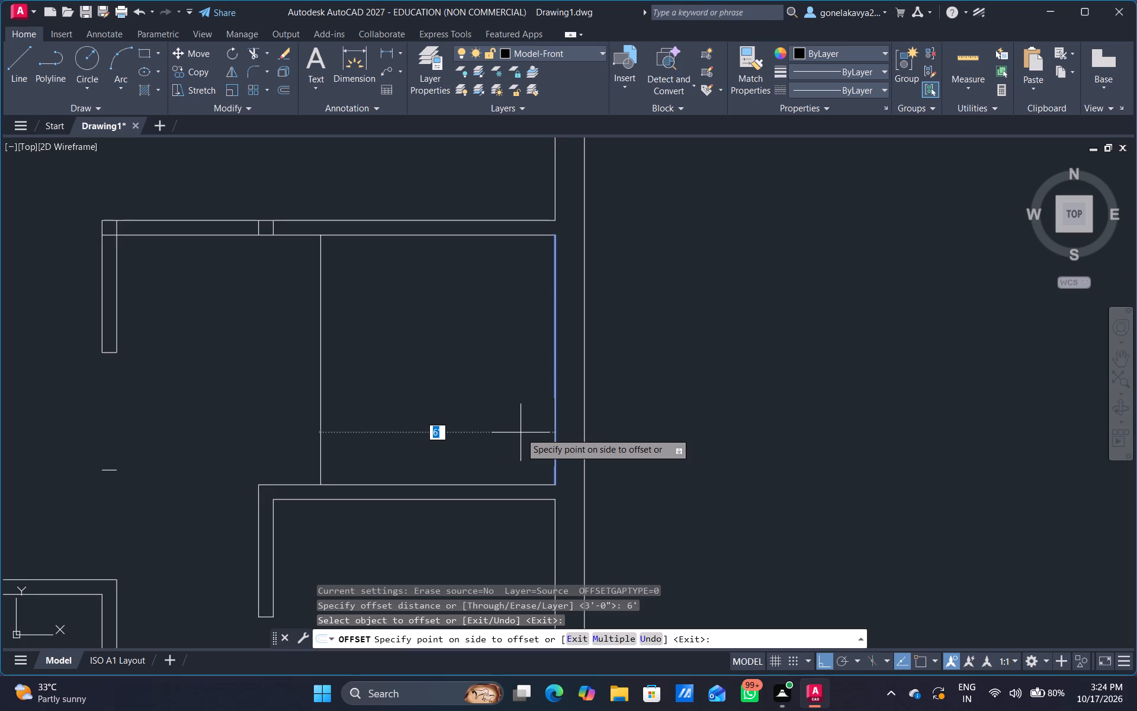
pyautogui.write("2'")
pyautogui.press('Return')
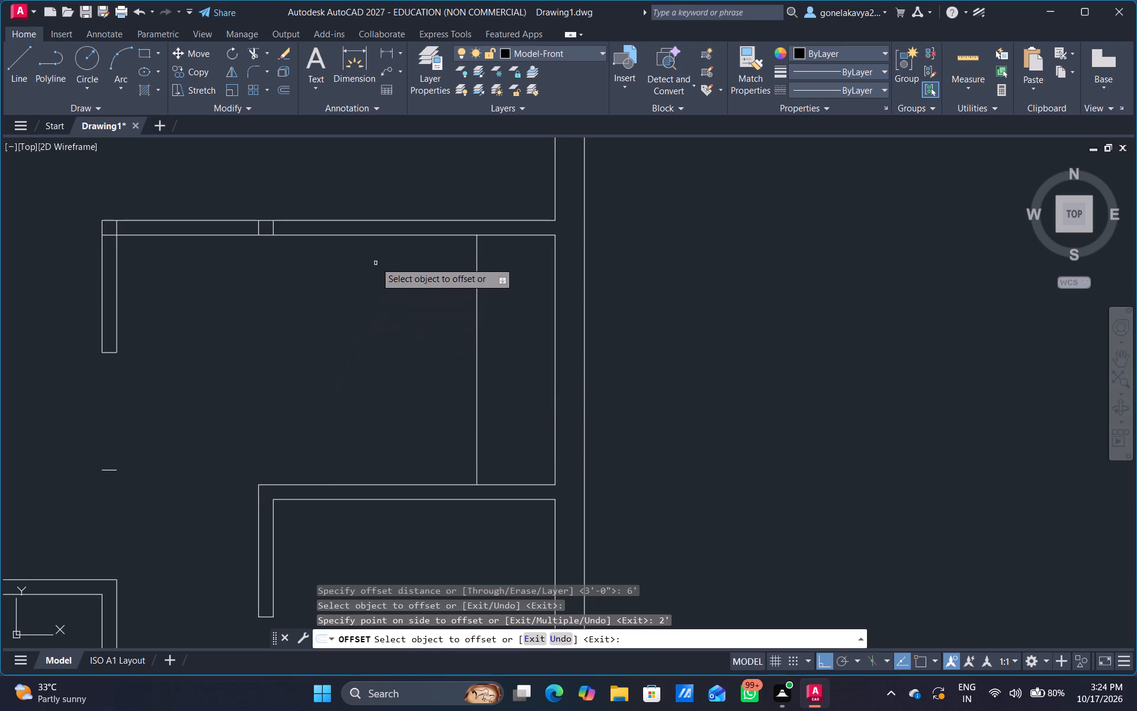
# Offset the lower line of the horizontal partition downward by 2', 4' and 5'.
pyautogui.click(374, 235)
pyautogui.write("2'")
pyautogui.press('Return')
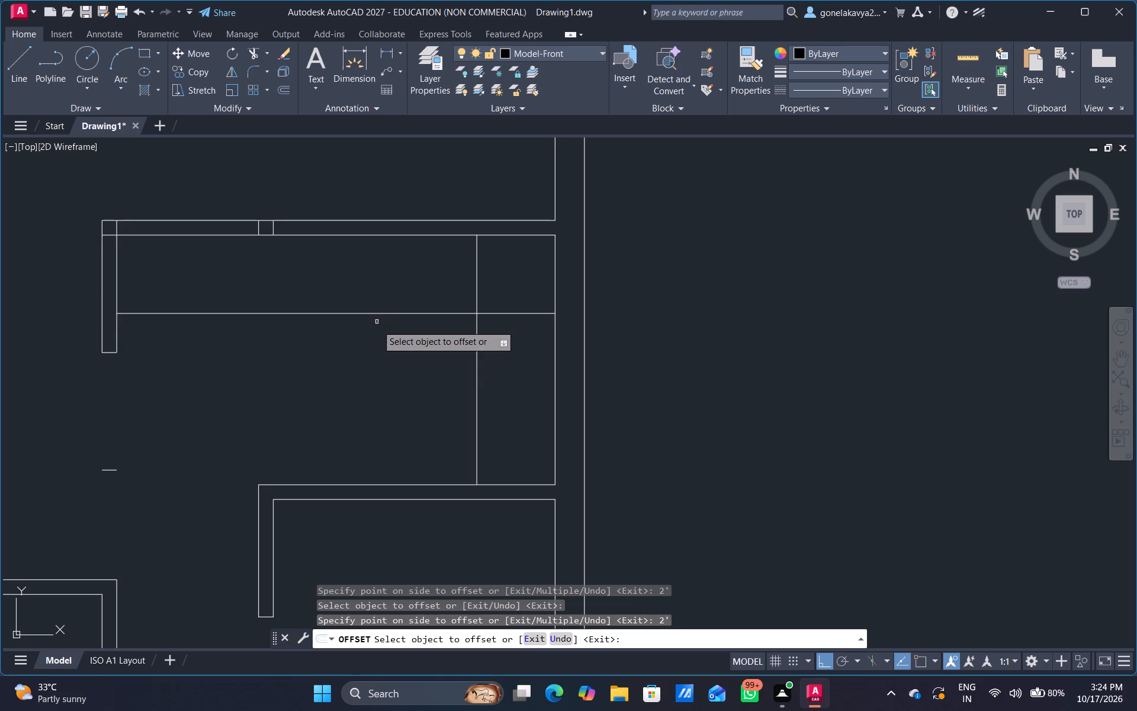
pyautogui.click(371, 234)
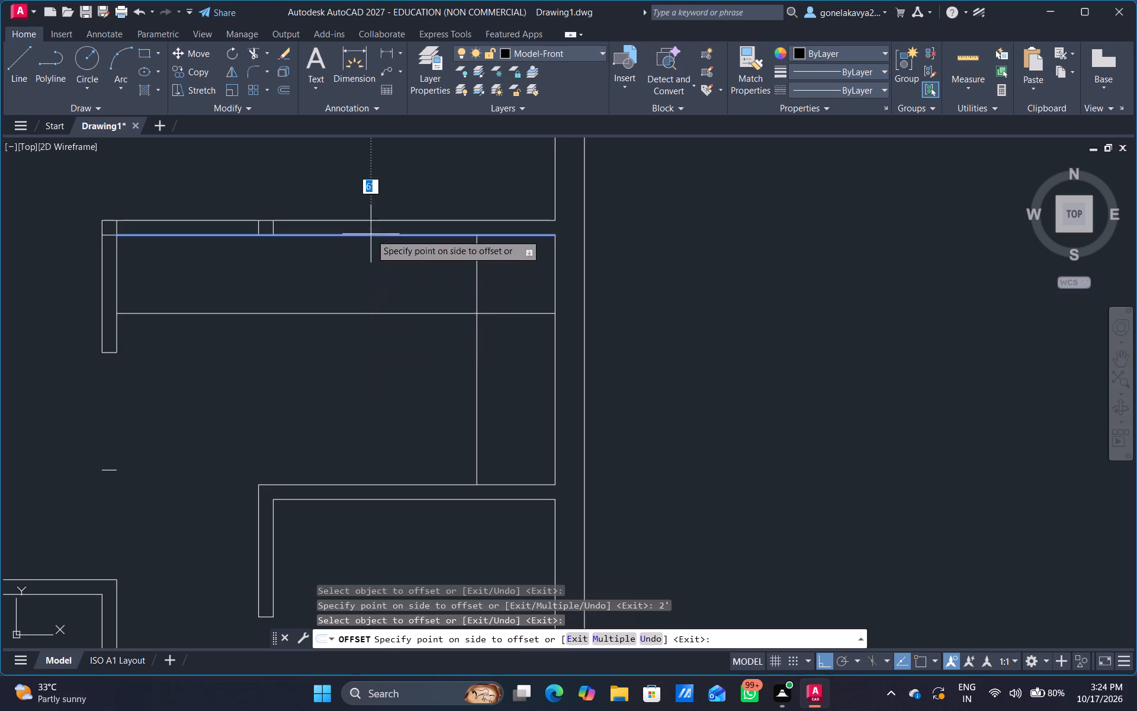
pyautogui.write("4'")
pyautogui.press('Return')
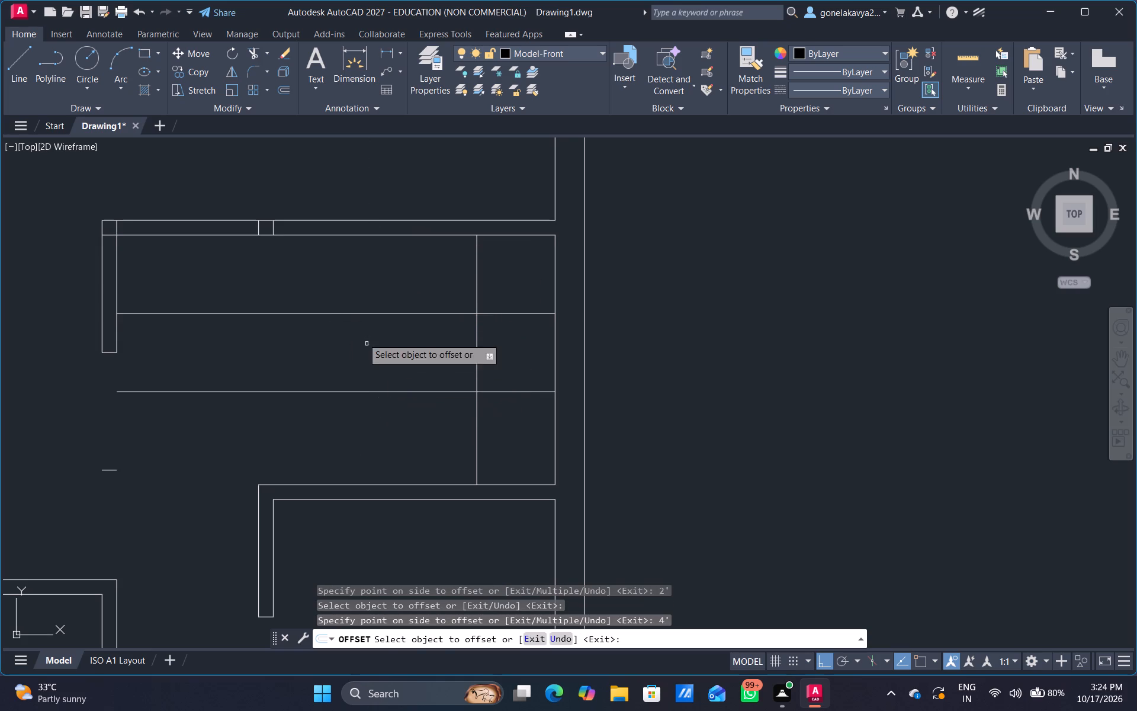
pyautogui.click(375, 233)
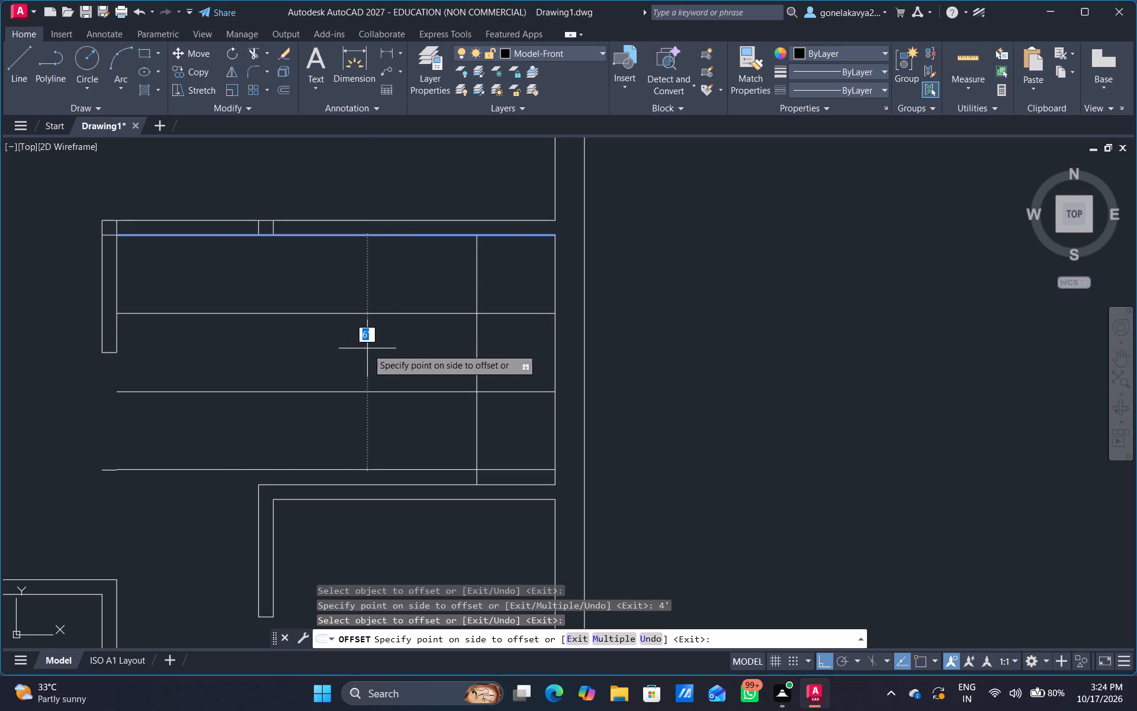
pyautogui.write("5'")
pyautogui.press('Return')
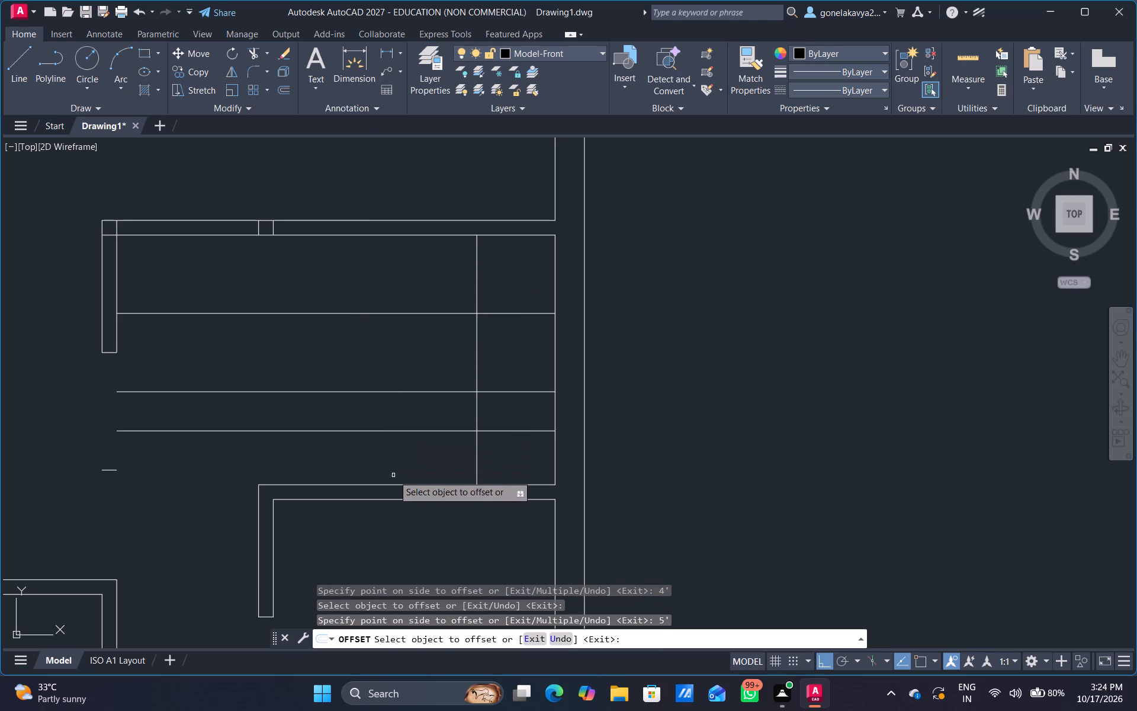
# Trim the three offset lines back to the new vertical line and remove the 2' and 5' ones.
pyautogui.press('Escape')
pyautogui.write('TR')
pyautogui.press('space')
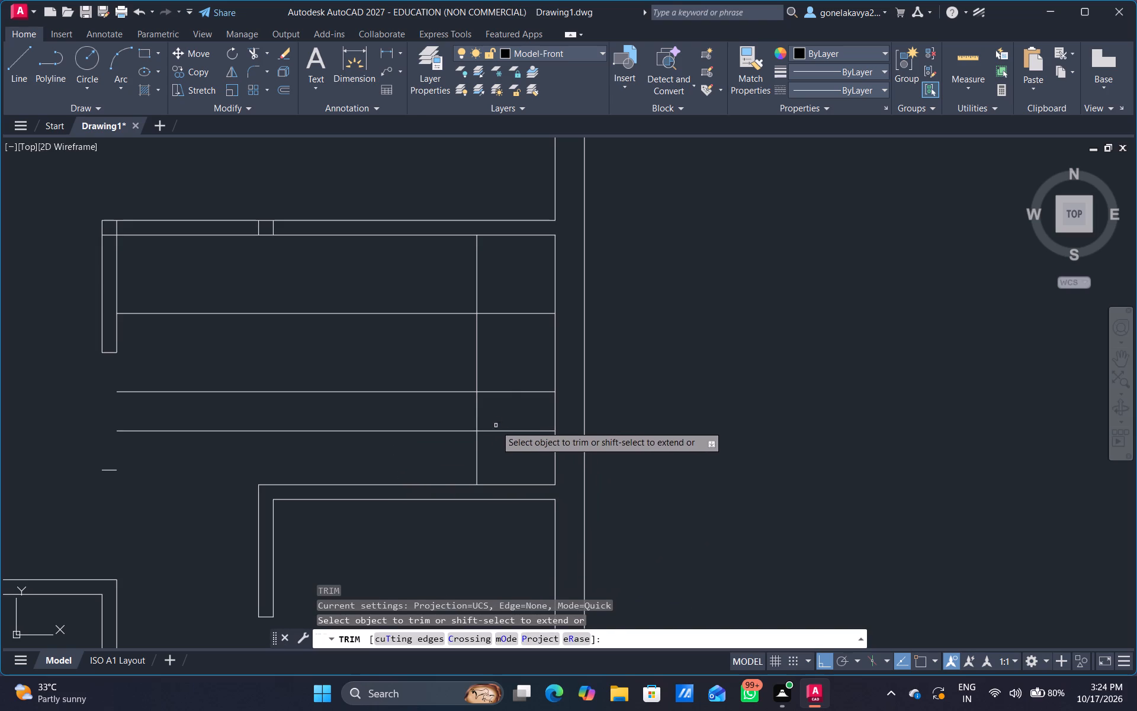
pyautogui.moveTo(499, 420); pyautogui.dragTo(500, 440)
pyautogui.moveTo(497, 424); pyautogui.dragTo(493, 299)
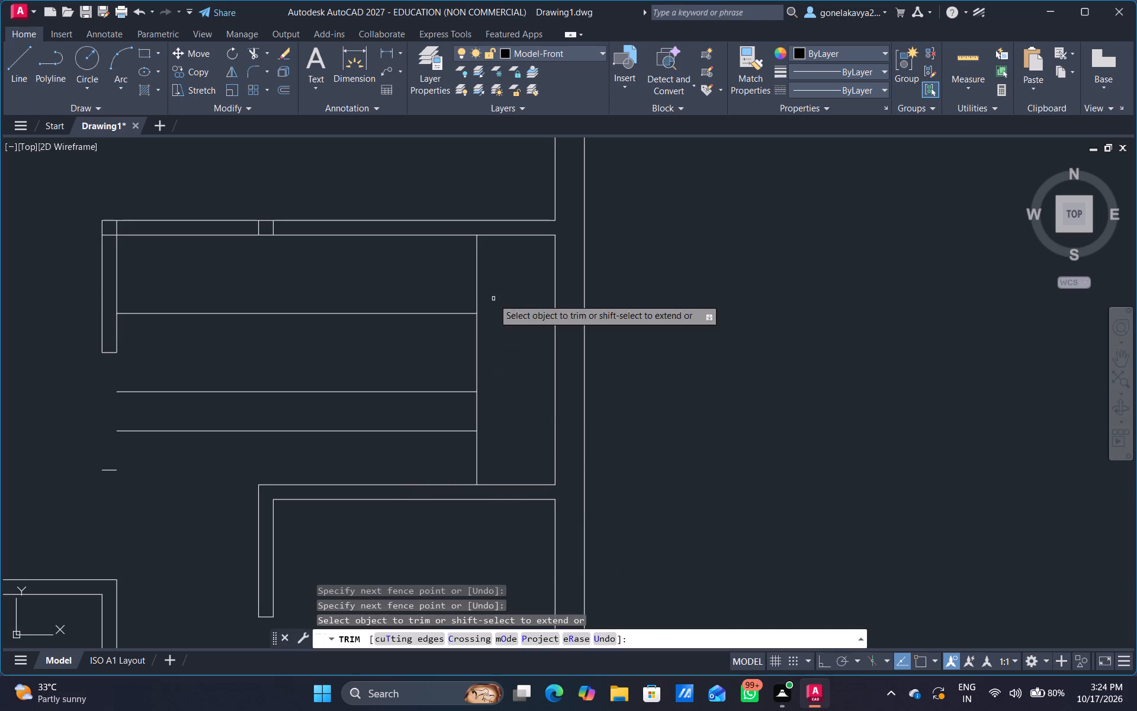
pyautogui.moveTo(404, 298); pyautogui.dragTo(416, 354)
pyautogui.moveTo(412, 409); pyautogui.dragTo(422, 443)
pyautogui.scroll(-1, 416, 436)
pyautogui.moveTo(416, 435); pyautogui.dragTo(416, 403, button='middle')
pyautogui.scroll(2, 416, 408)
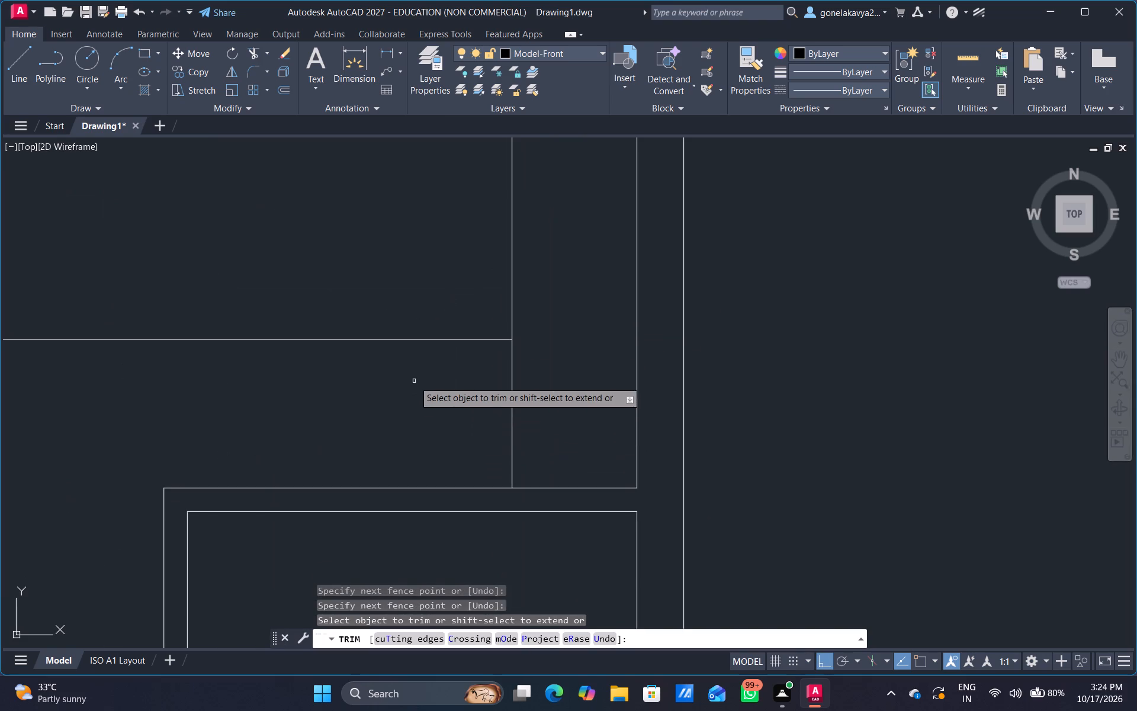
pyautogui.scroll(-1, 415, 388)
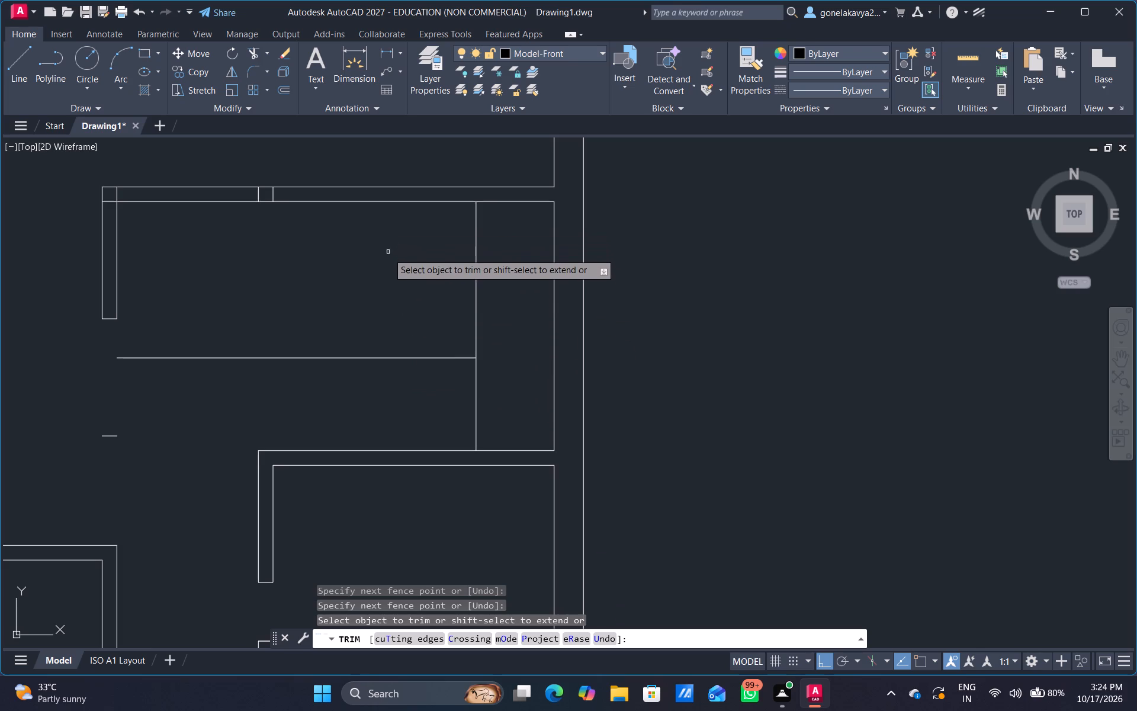
# Offset the lower line of the horizontal partition 3' downward.
pyautogui.press('Escape')
pyautogui.press('o')
pyautogui.press('Return')
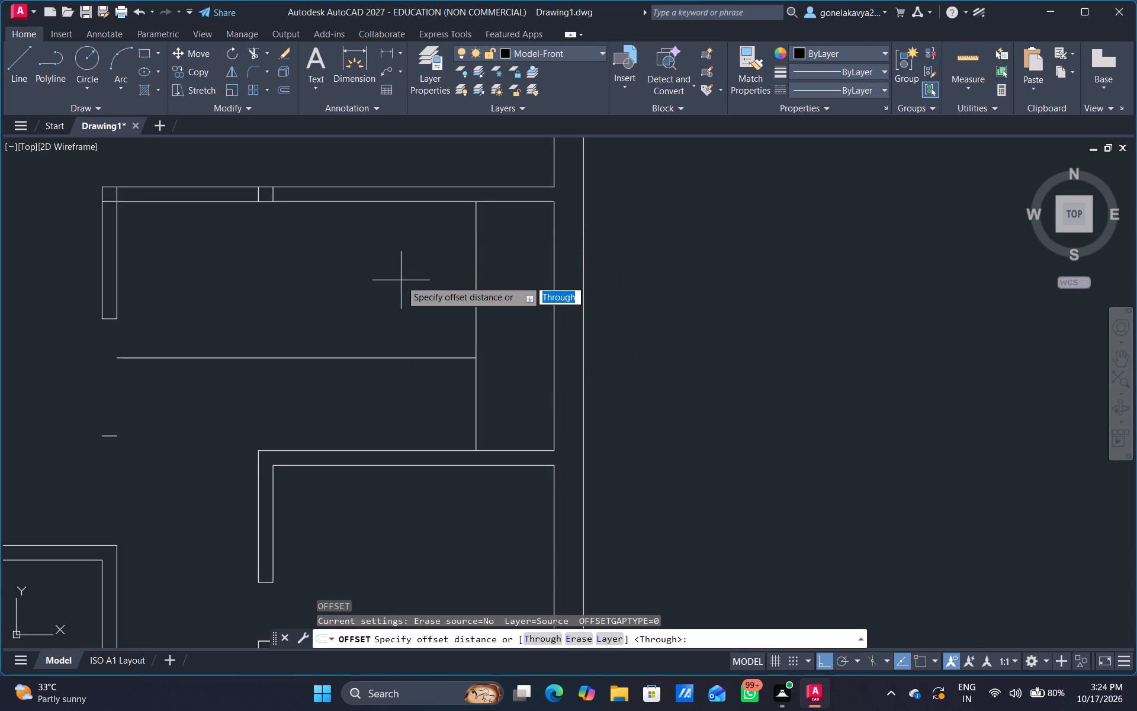
pyautogui.write("3'")
pyautogui.press('Return')
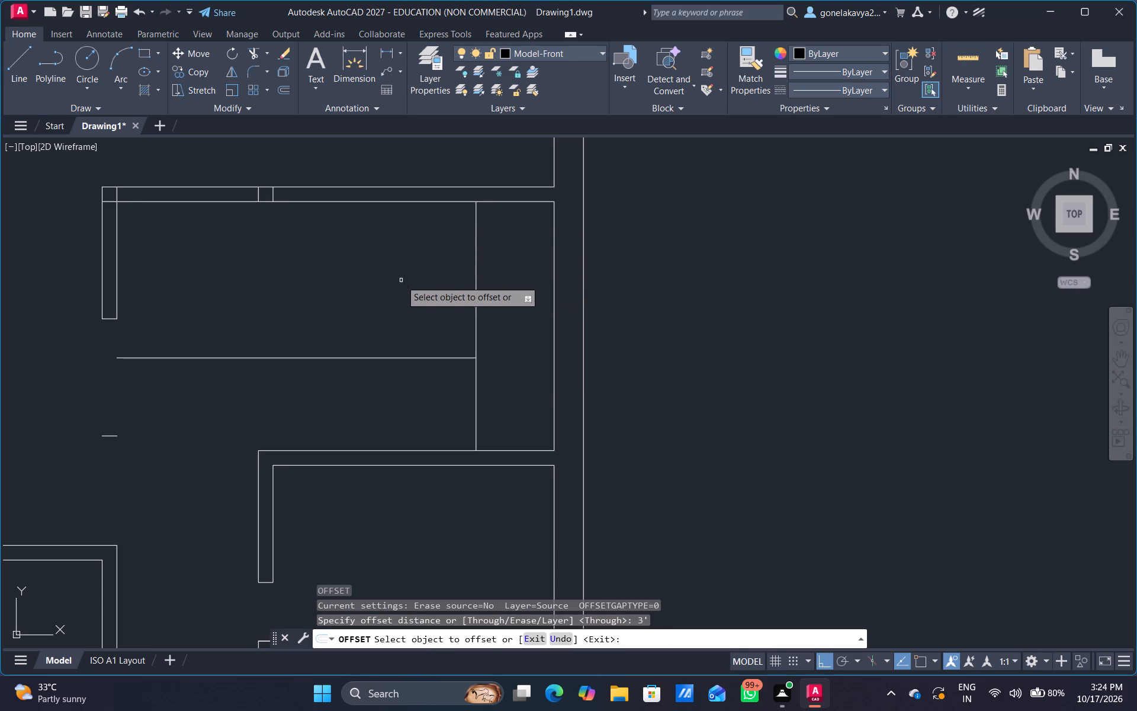
pyautogui.click(380, 200)
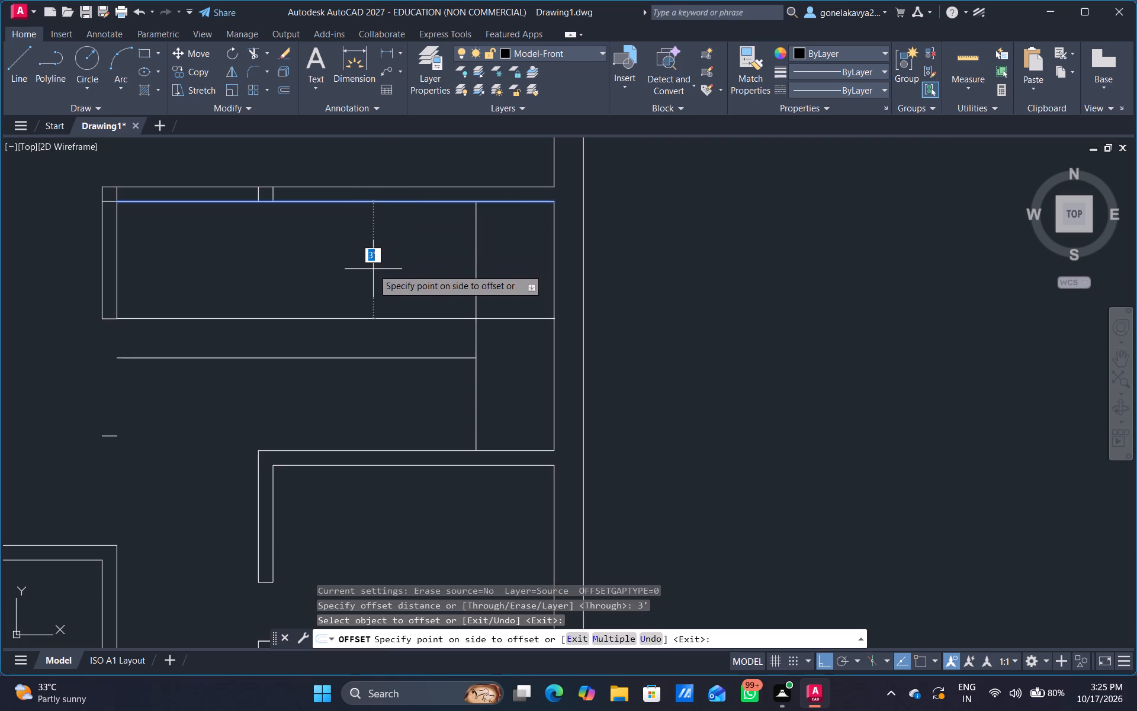
pyautogui.click(373, 269)
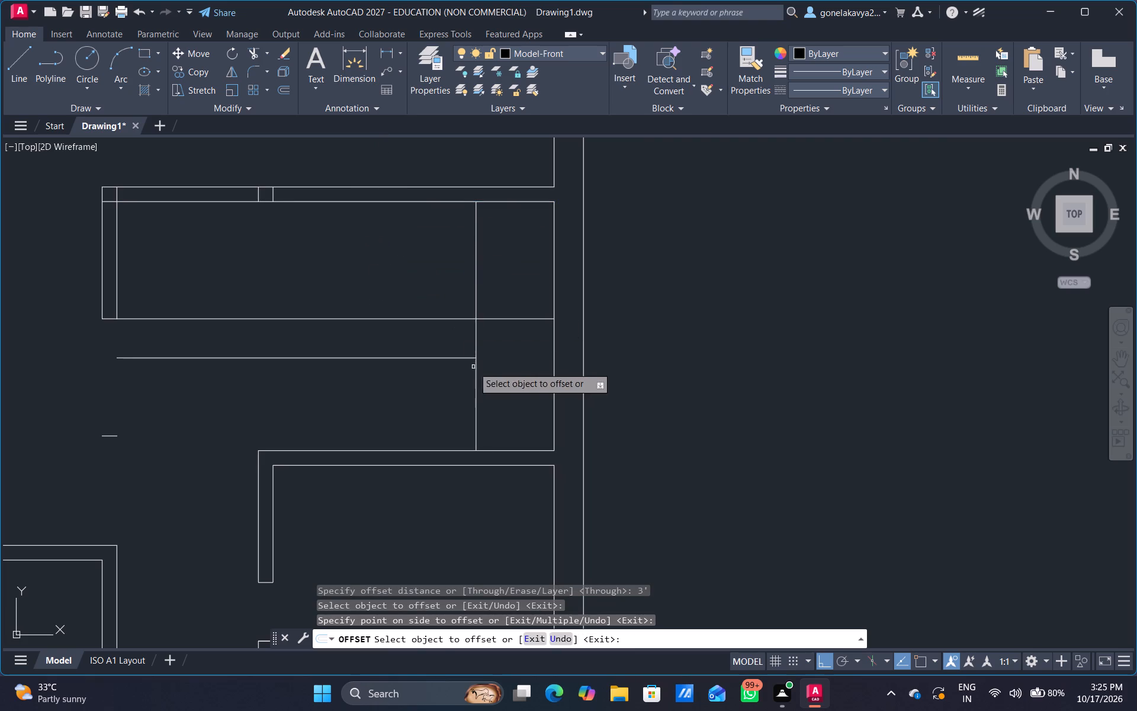
# Trim the 3' offset line where it passes the new vertical line and remove the remaining 4' offset line.
pyautogui.press('Escape')
pyautogui.write('TR')
pyautogui.press('space')
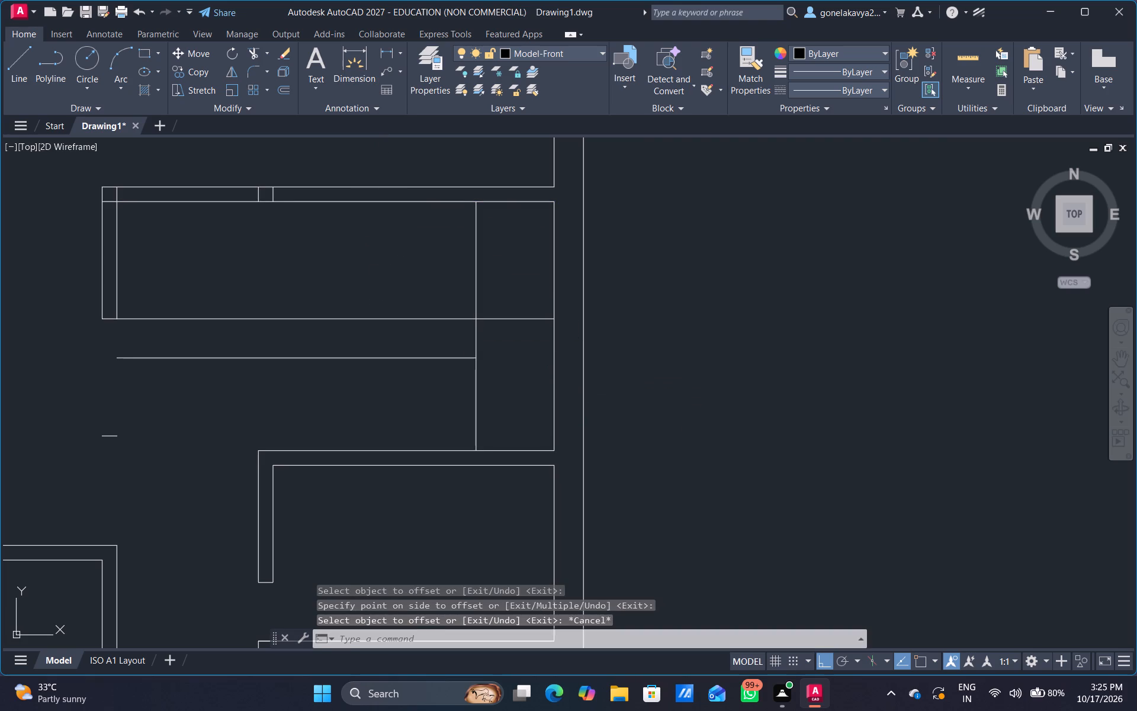
pyautogui.moveTo(503, 275); pyautogui.dragTo(503, 364)
pyautogui.moveTo(452, 347); pyautogui.dragTo(444, 389)
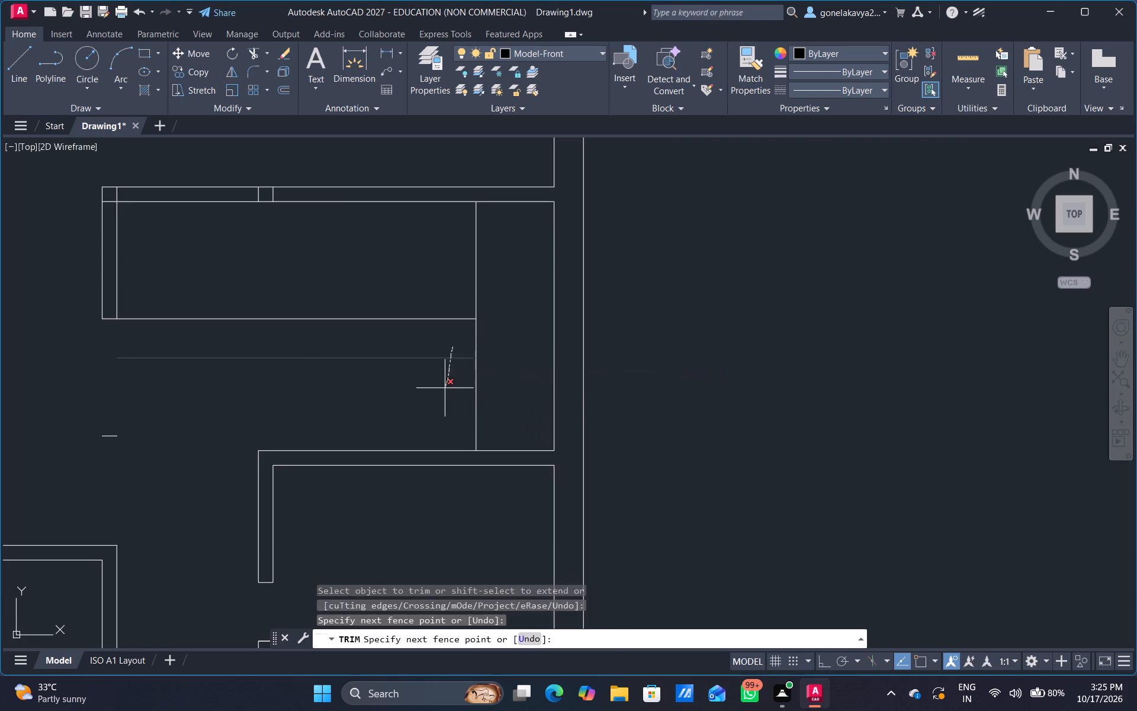
pyautogui.moveTo(444, 389); pyautogui.dragTo(444, 391)
# Remove both vertical lines of the short partition hanging below the horizontal partition's left end.
pyautogui.moveTo(276, 357); pyautogui.dragTo(332, 379, button='middle')
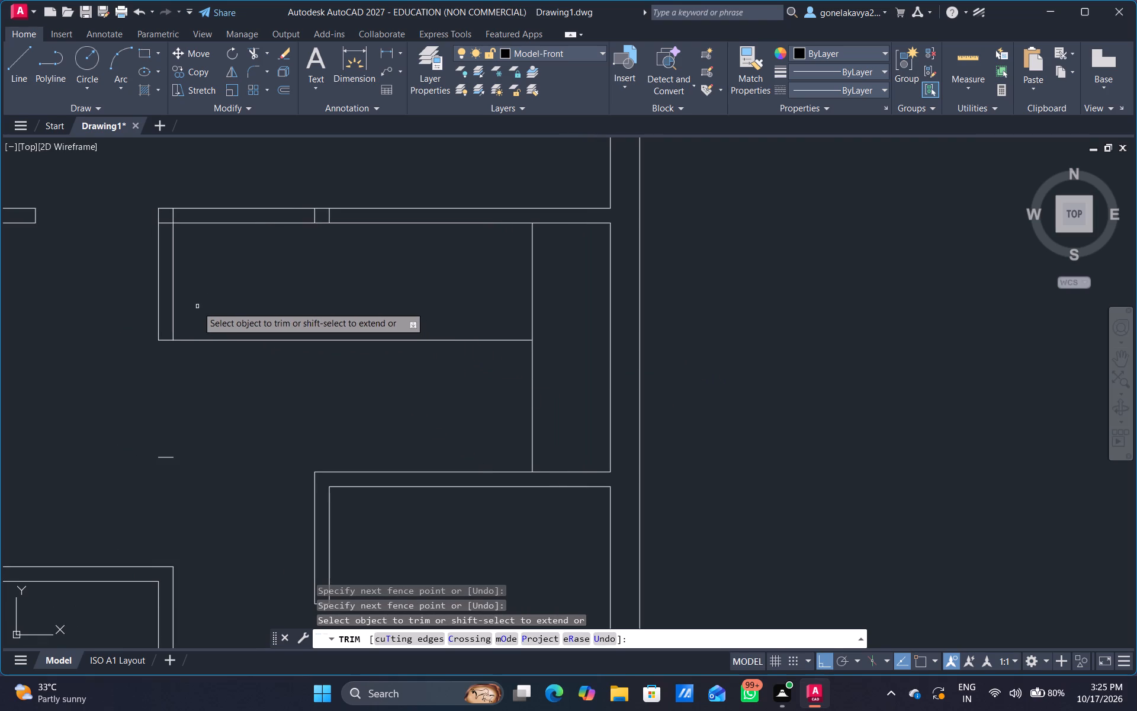
pyautogui.click(170, 267)
pyautogui.moveTo(175, 271); pyautogui.dragTo(181, 271)
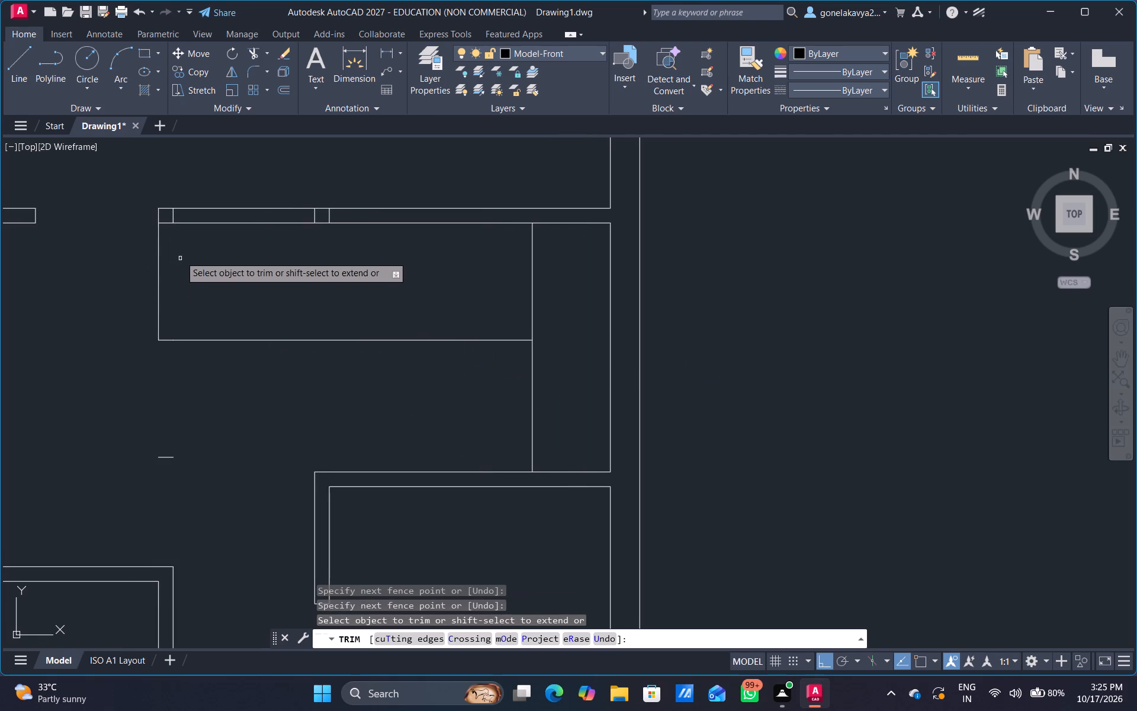
pyautogui.click(173, 249)
pyautogui.moveTo(171, 270); pyautogui.dragTo(140, 287)
pyautogui.moveTo(140, 289); pyautogui.dragTo(185, 281)
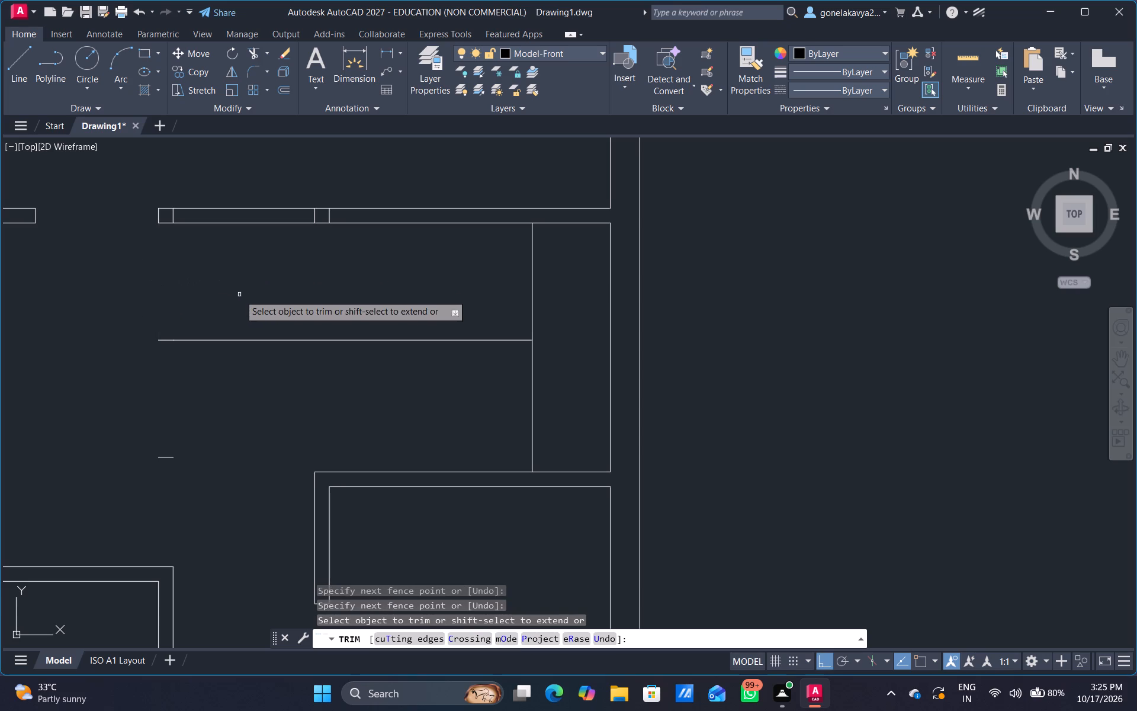
# Remove the two short cross lines inside the middle of the horizontal partition.
pyautogui.moveTo(241, 293); pyautogui.dragTo(149, 287, button='middle')
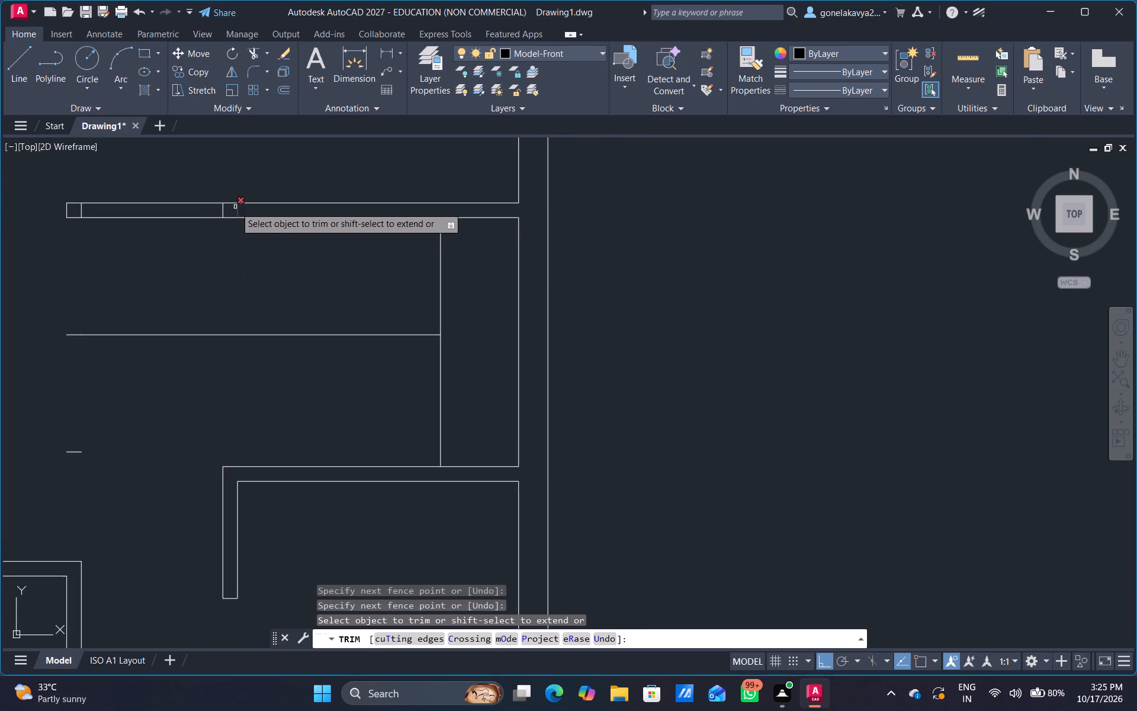
pyautogui.scroll(2, 235, 207)
pyautogui.moveTo(193, 216); pyautogui.dragTo(283, 221)
pyautogui.scroll(-2, 336, 290)
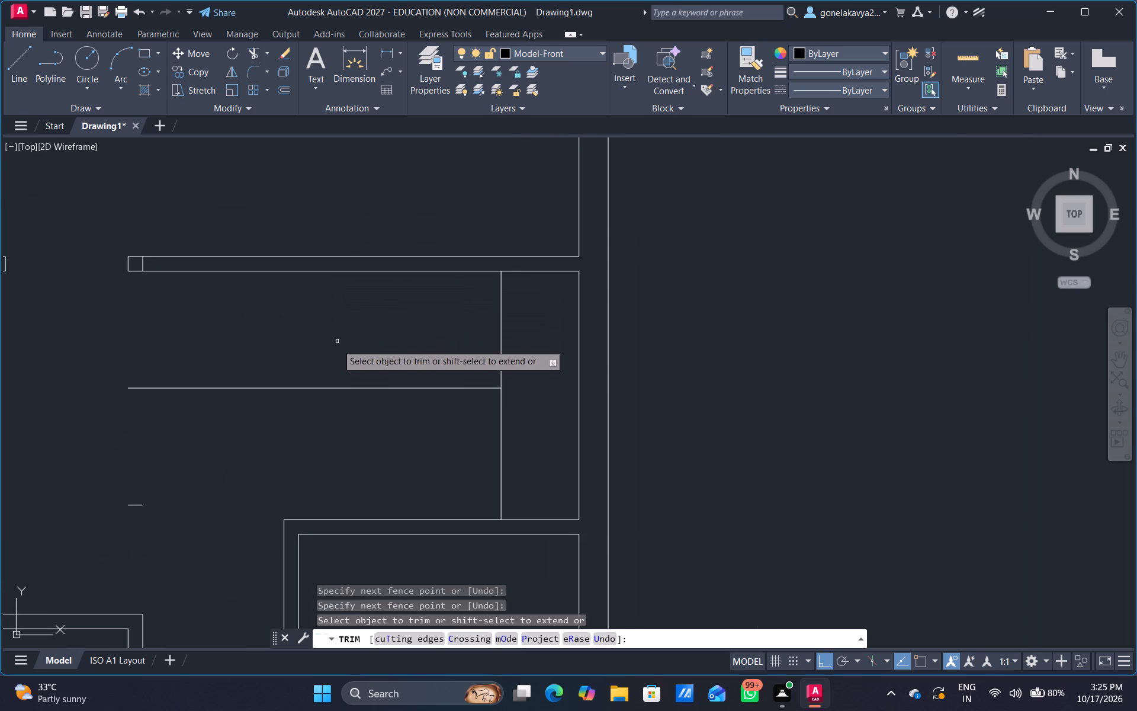
# Offset the vertical line near the right wall leftward three times at 10" spacing to start the stair treads.
pyautogui.moveTo(345, 351); pyautogui.dragTo(322, 333, button='middle')
pyautogui.press('Escape')
pyautogui.press('o')
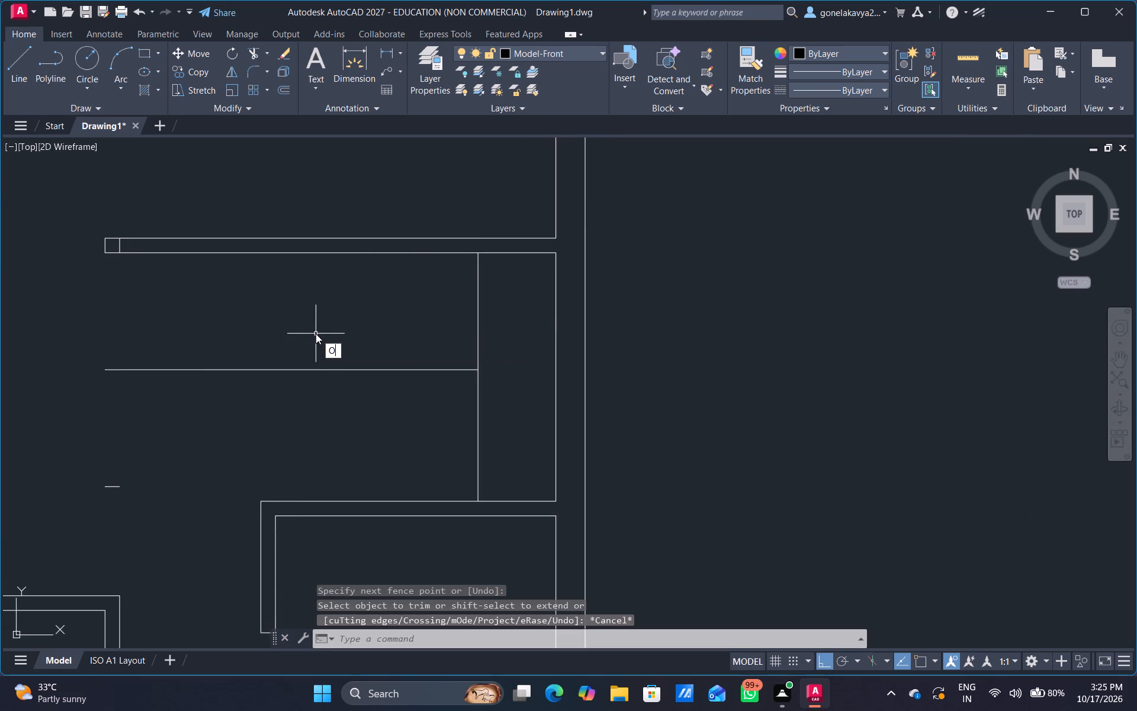
pyautogui.press('Return')
pyautogui.write('10')
pyautogui.hotkey('shift', '"')
pyautogui.press('Return')
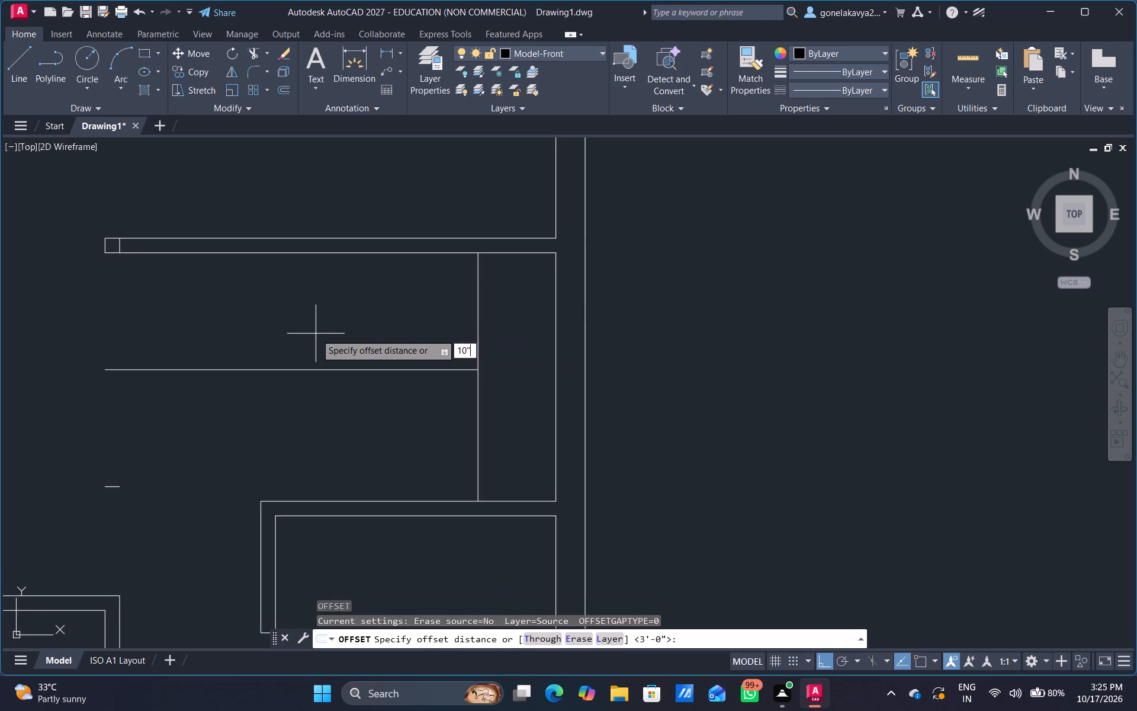
pyautogui.click(476, 345)
pyautogui.click(448, 346)
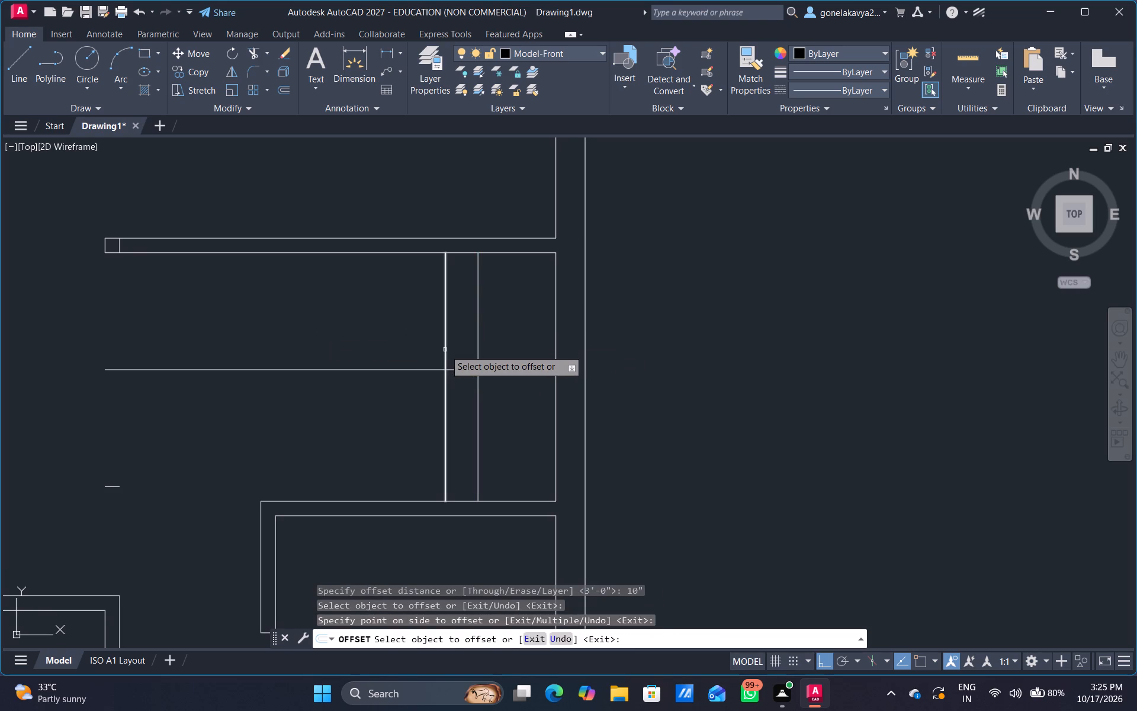
pyautogui.click(445, 350)
pyautogui.click(400, 345)
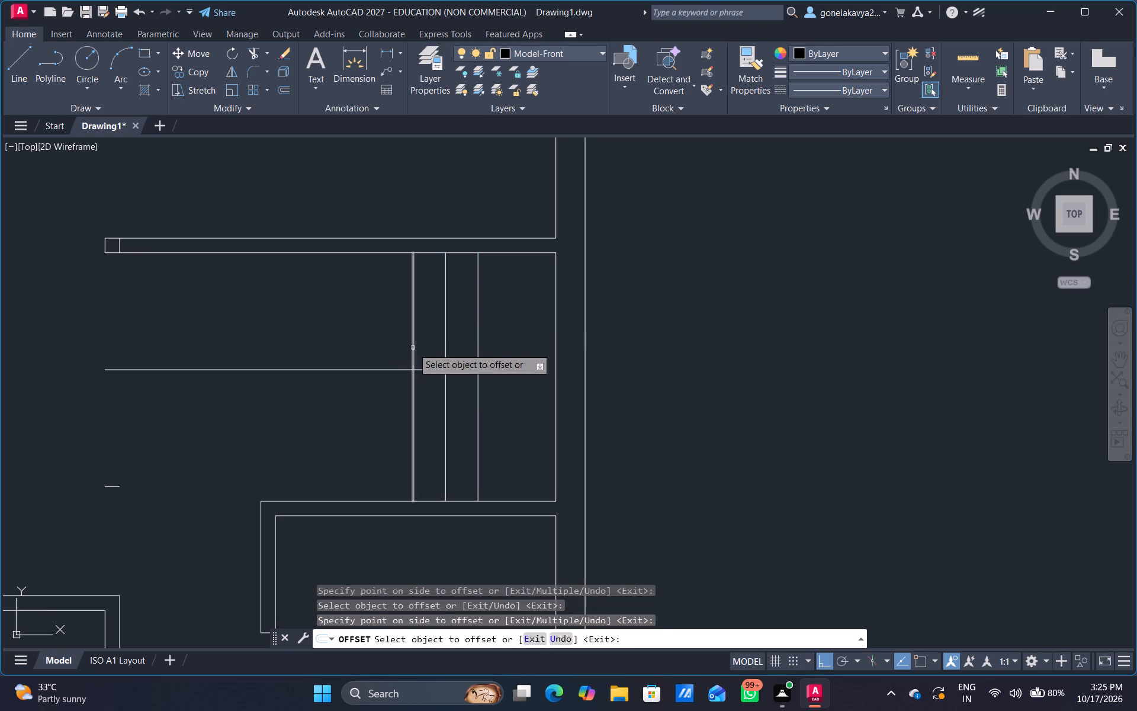
pyautogui.click(413, 348)
pyautogui.click(323, 364)
# Offset five more tread lines leftward at 10" spacing, continuing from the last tread.
pyautogui.moveTo(378, 358); pyautogui.dragTo(373, 361)
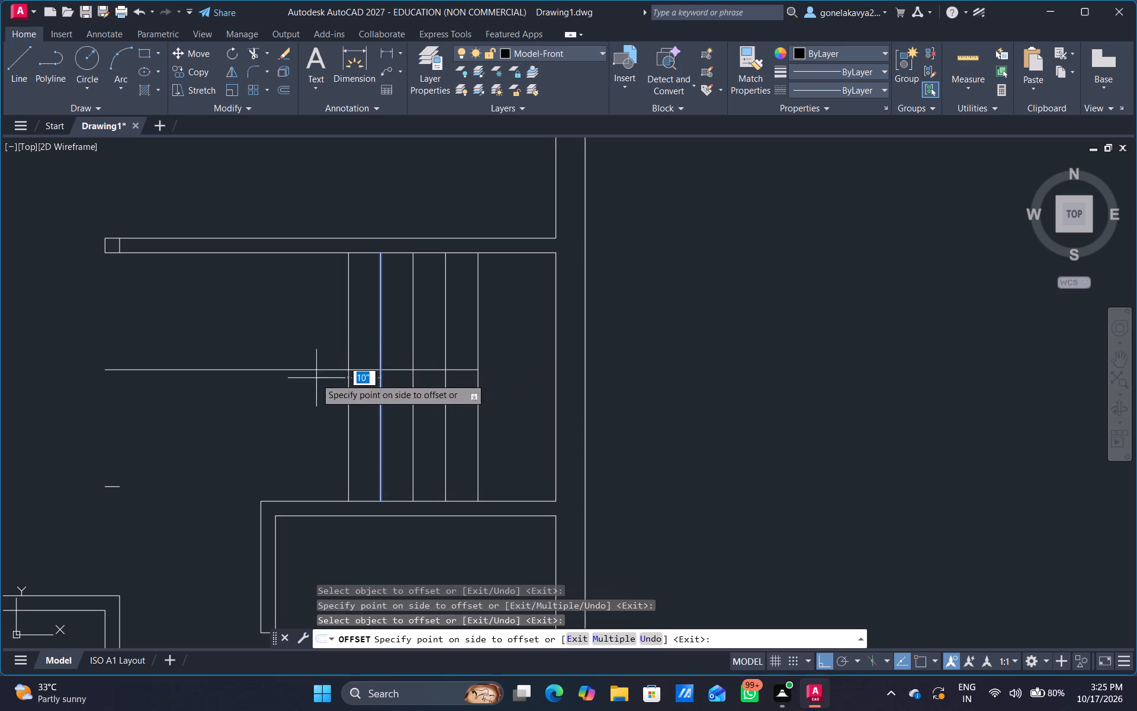
pyautogui.click(310, 379)
pyautogui.click(349, 404)
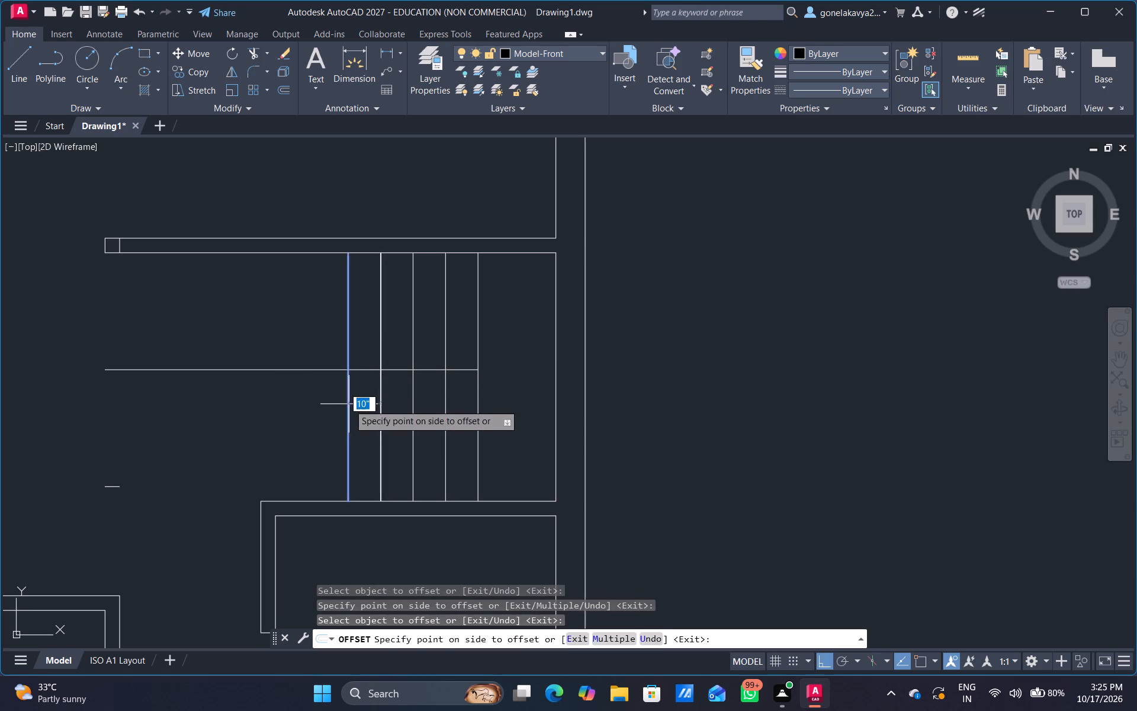
pyautogui.click(246, 432)
pyautogui.click(317, 435)
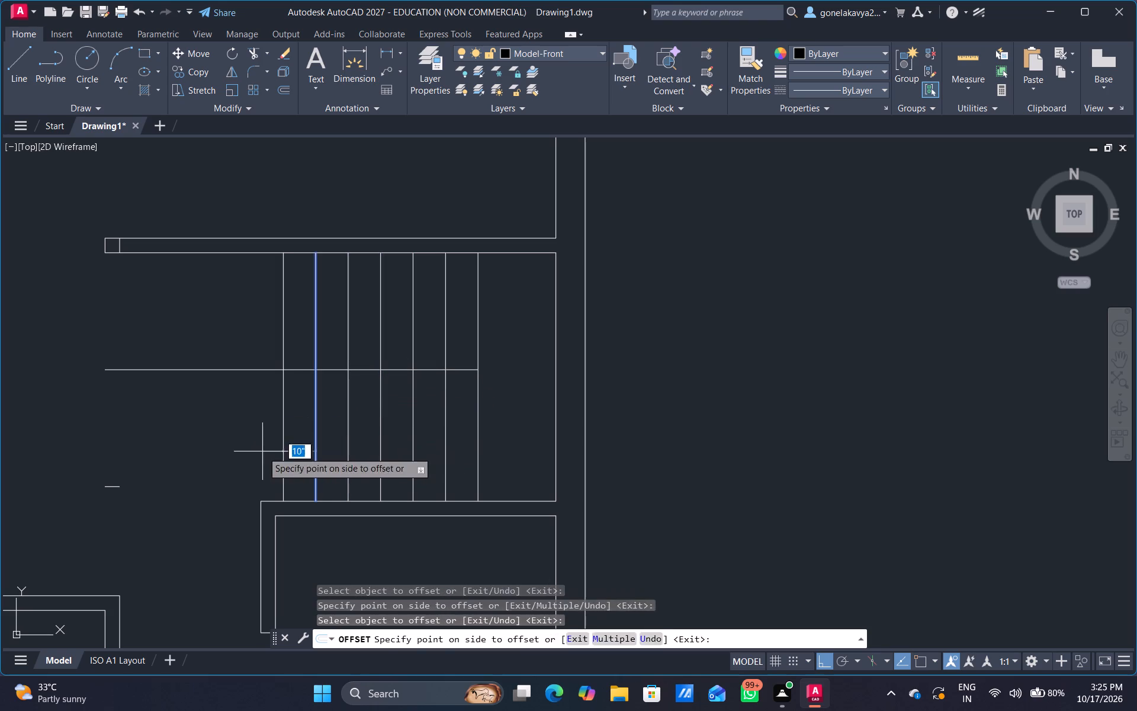
pyautogui.click(261, 452)
pyautogui.click(284, 453)
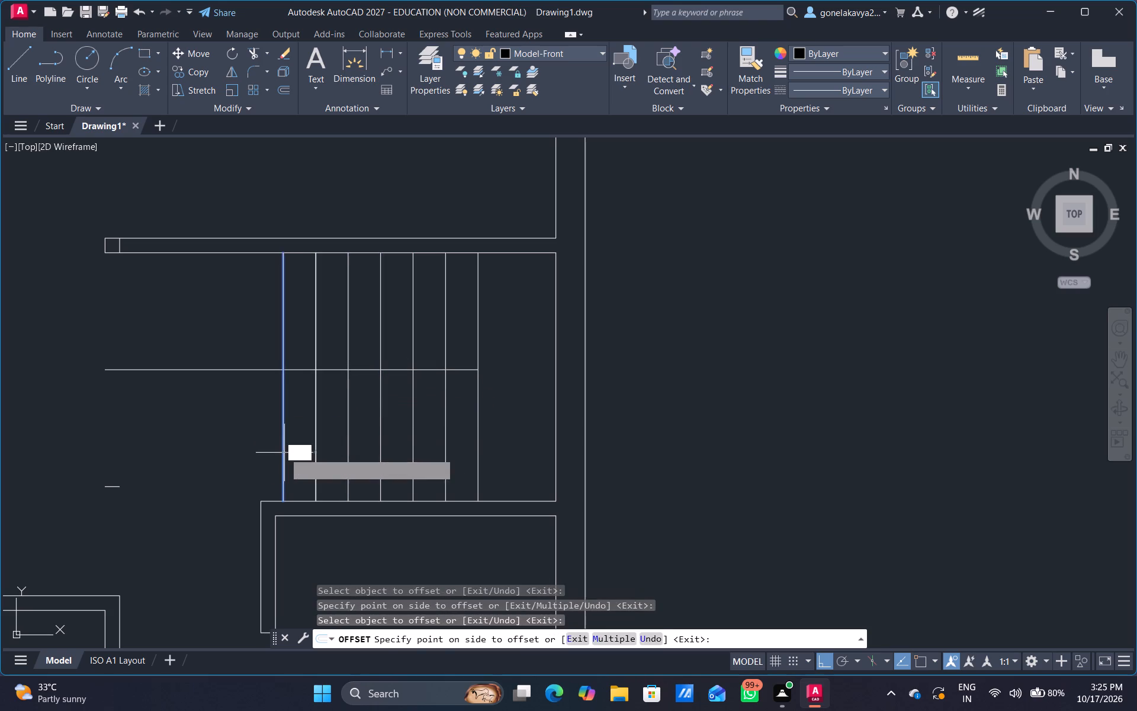
pyautogui.click(239, 451)
pyautogui.click(250, 446)
pyautogui.click(231, 444)
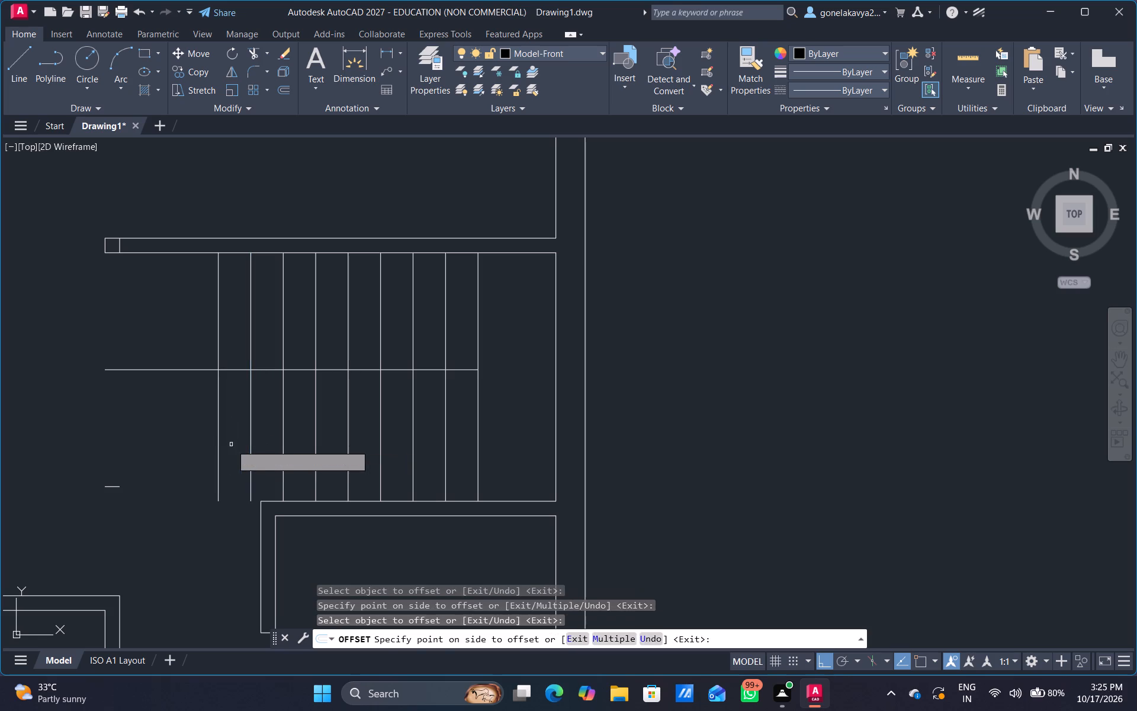
pyautogui.moveTo(261, 437); pyautogui.dragTo(345, 332, button='middle')
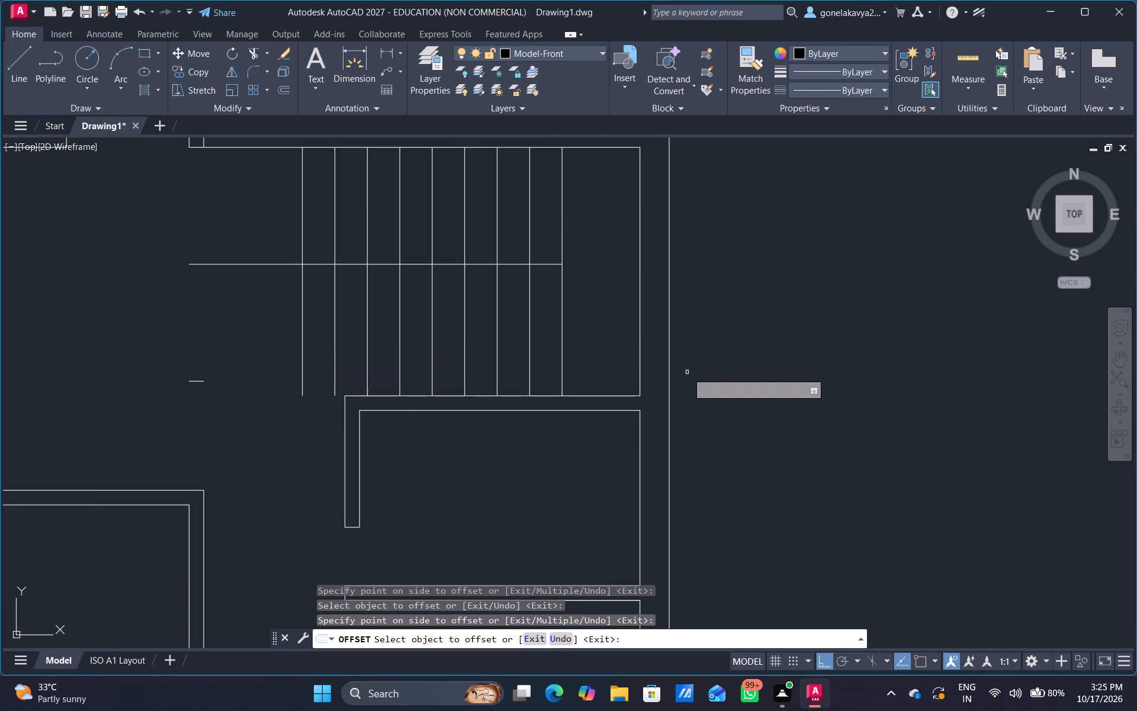
# Offset three more stair tread lines leftward at 10" spacing, continuing from the last tread.
pyautogui.moveTo(303, 392); pyautogui.dragTo(289, 399)
pyautogui.click(248, 411)
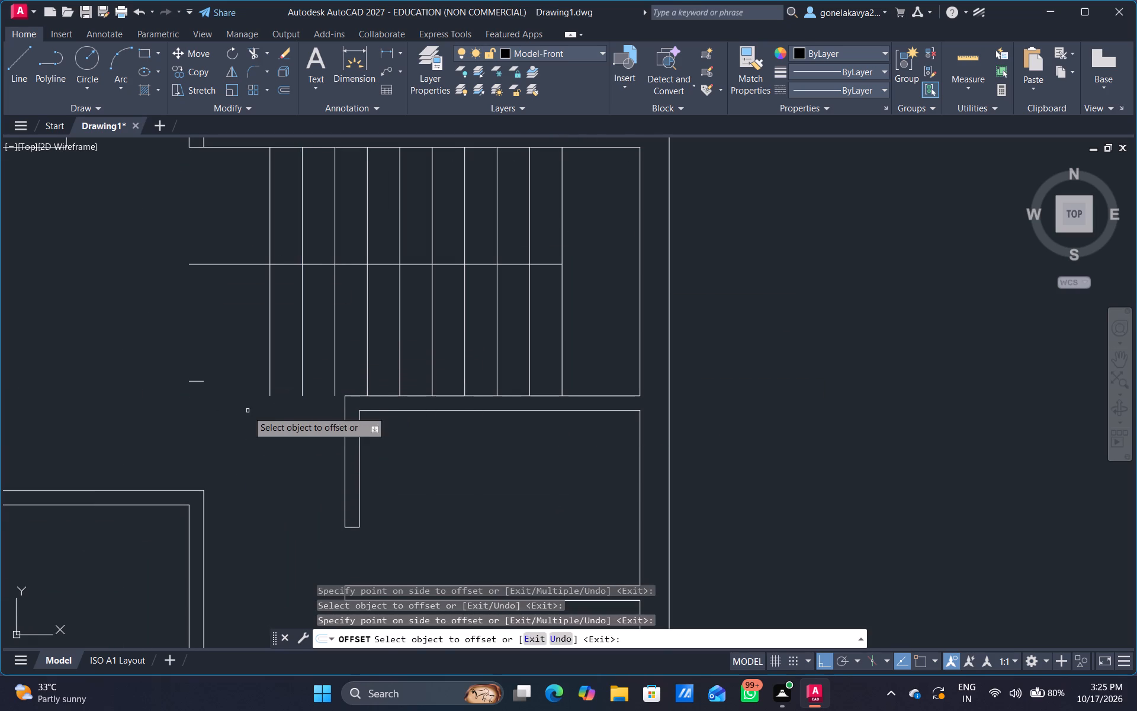
pyautogui.click(268, 394)
pyautogui.click(231, 399)
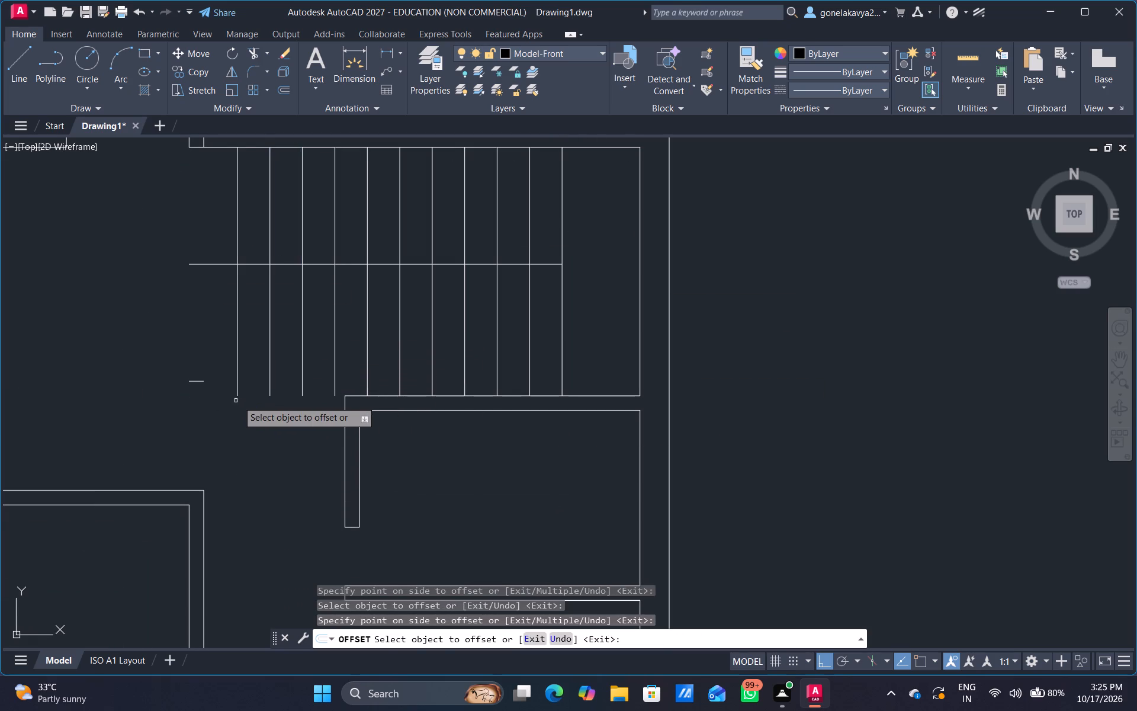
pyautogui.click(235, 393)
pyautogui.click(218, 392)
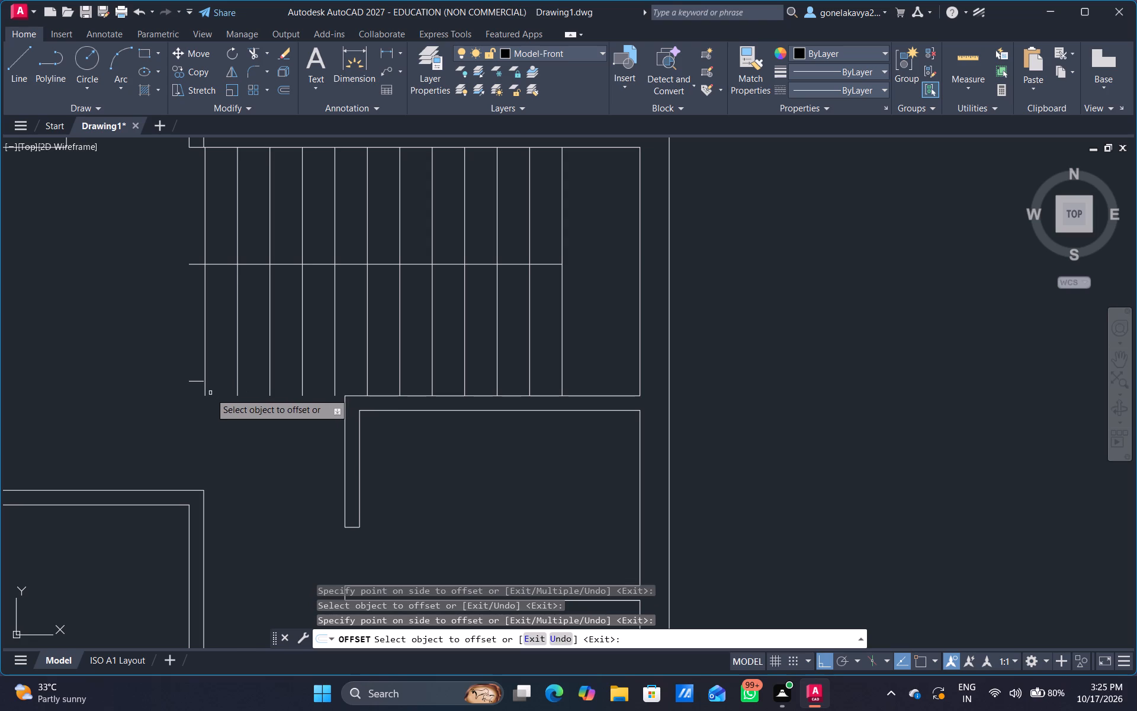
pyautogui.press('Escape')
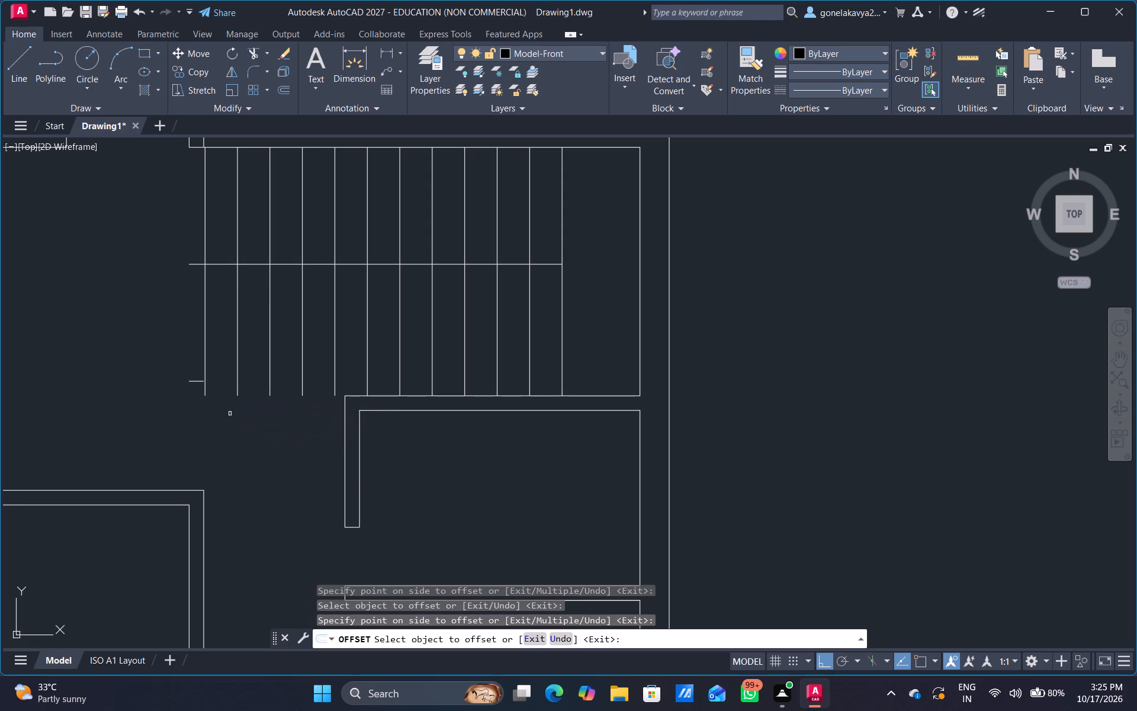
# Trim away the stray short line below the stairs' left end and the middle line's overhang past the leftmost tread.
pyautogui.write('TR')
pyautogui.press('space')
pyautogui.moveTo(192, 388); pyautogui.dragTo(192, 382)
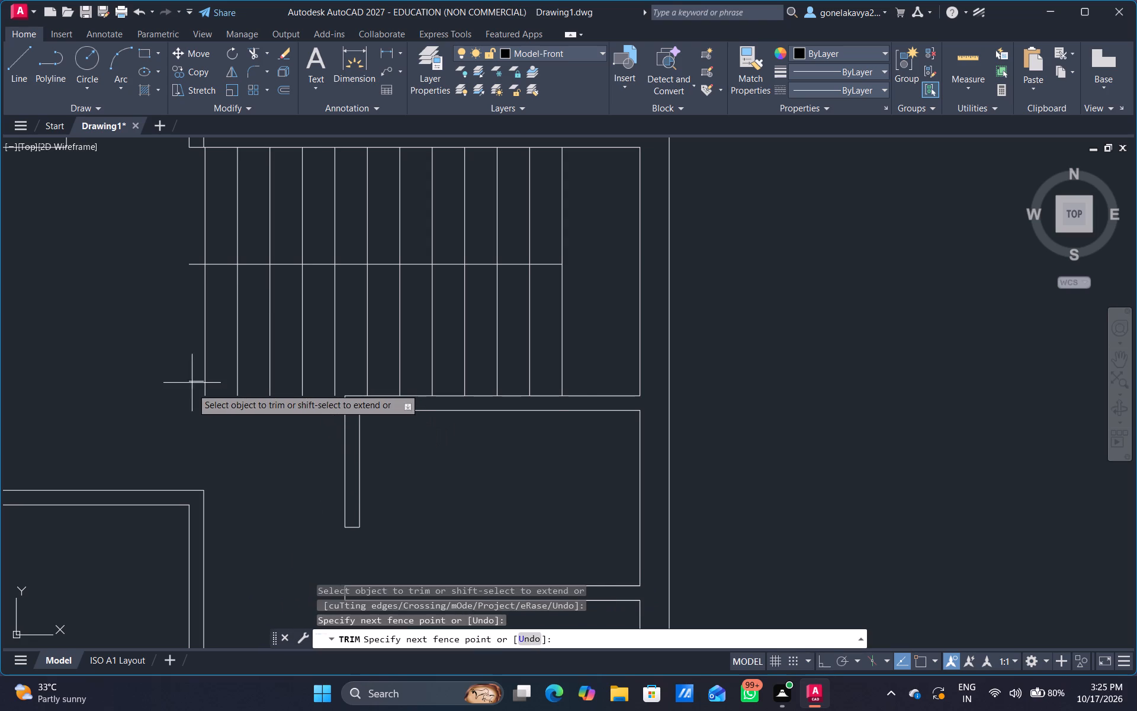
pyautogui.moveTo(192, 382); pyautogui.dragTo(192, 375)
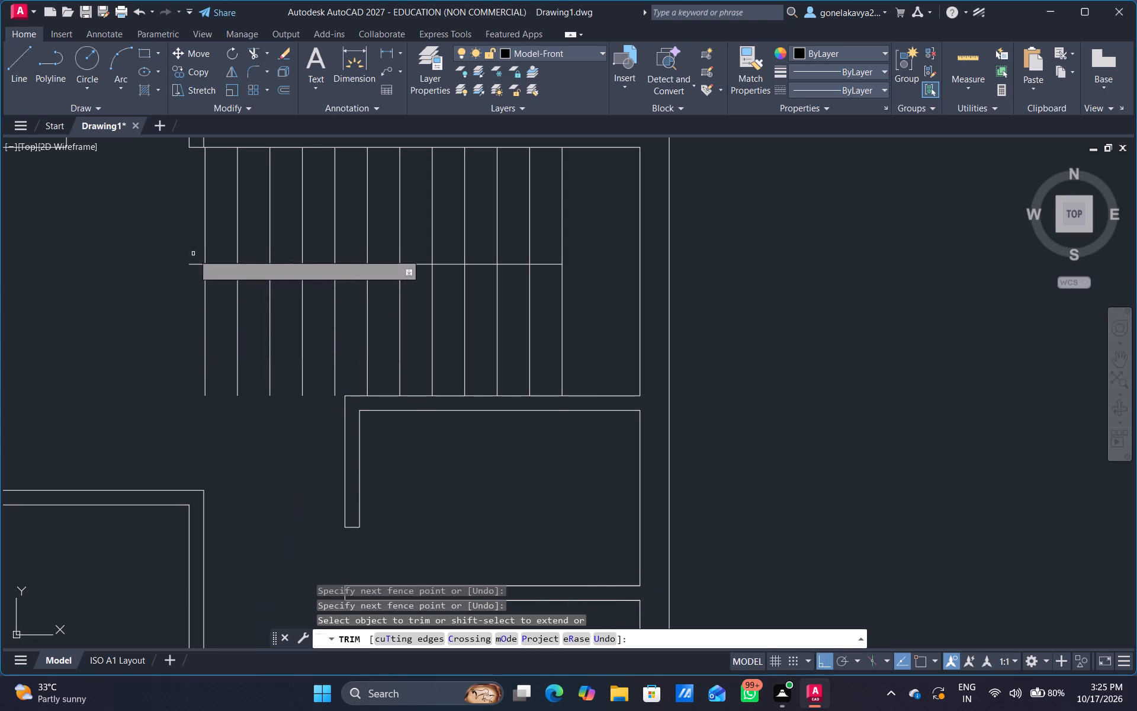
pyautogui.moveTo(192, 254); pyautogui.dragTo(197, 300)
# Trim the five leftmost tread lines below the stair's horizontal middle line.
pyautogui.moveTo(187, 335); pyautogui.dragTo(246, 332)
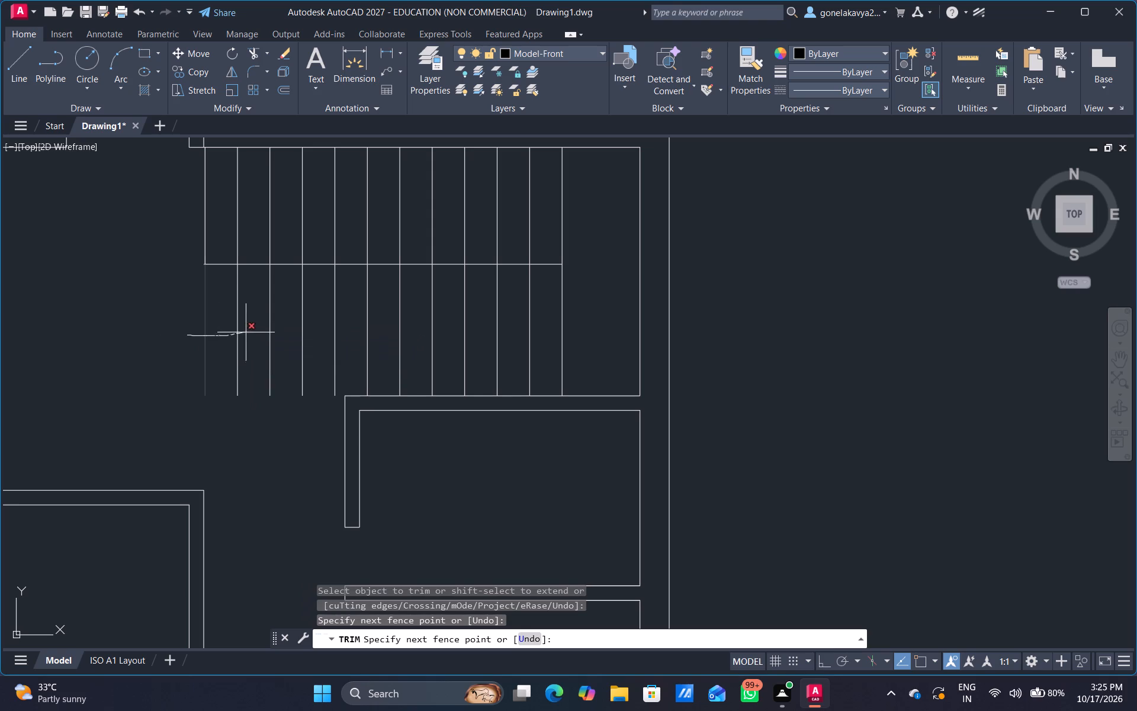
pyautogui.moveTo(246, 332); pyautogui.dragTo(343, 340)
# Remove the short cross line at the left end of the horizontal partition above the stairs.
pyautogui.scroll(-2, 309, 355)
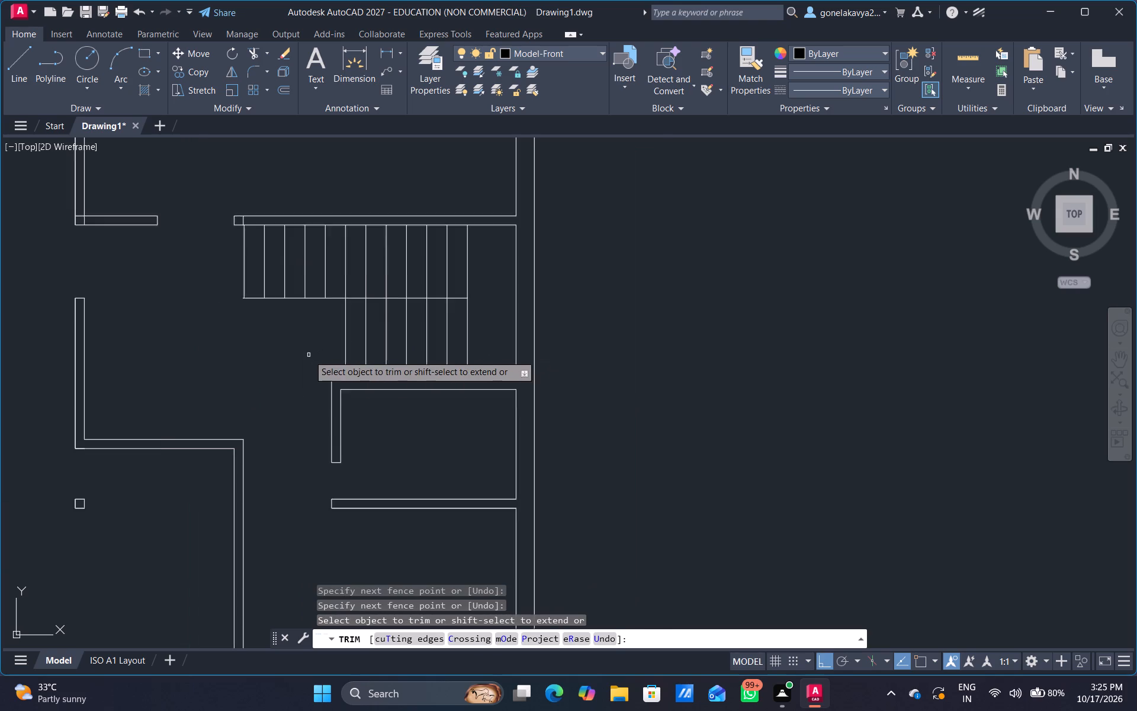
pyautogui.scroll(4, 261, 262)
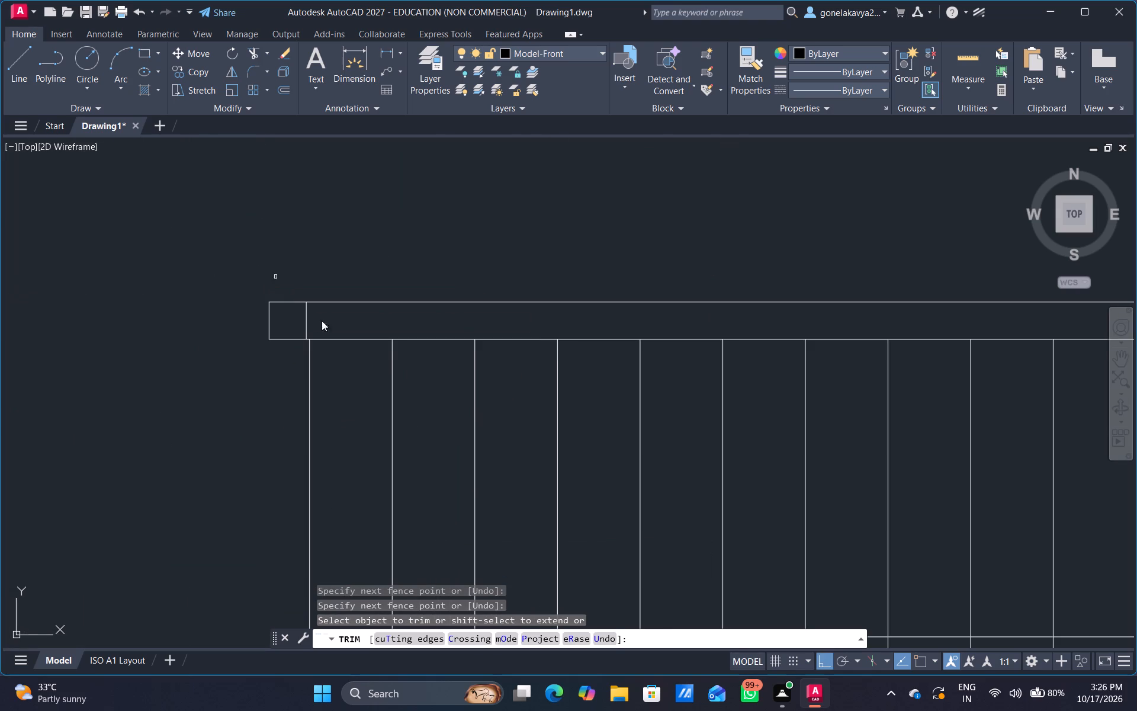
pyautogui.moveTo(310, 325); pyautogui.dragTo(282, 328)
pyautogui.scroll(-3, 362, 338)
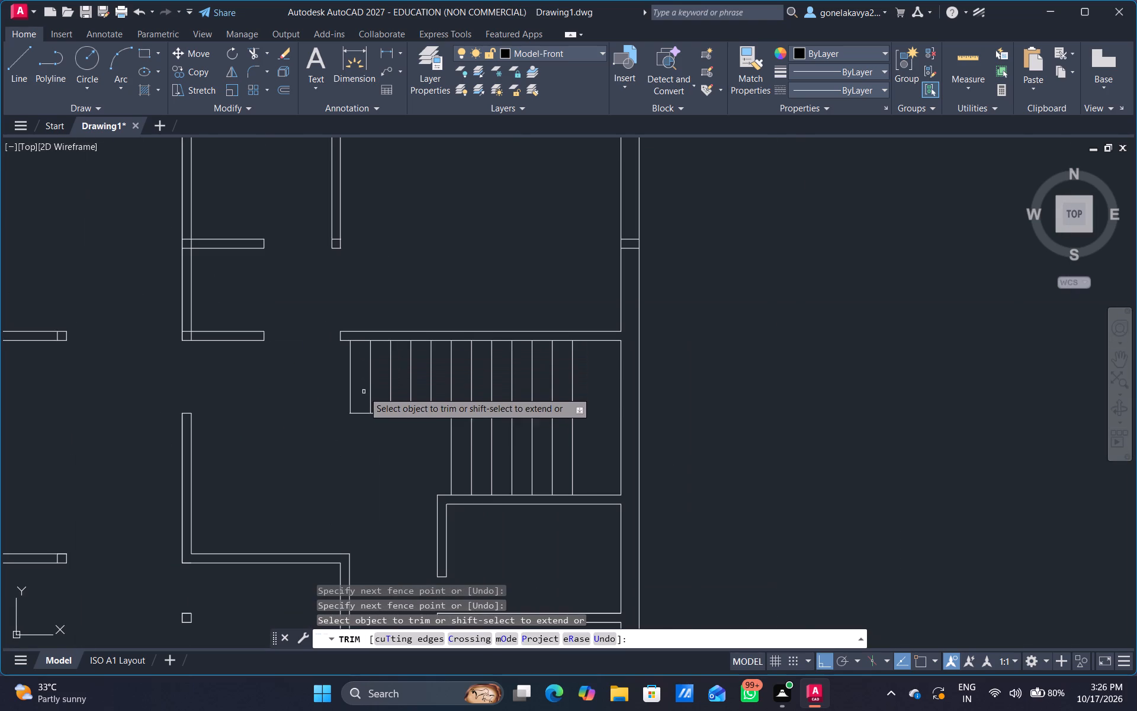
# Trim the overlapping lines where the vertical partition meets the lower short horizontal partition, left of the stairs.
pyautogui.moveTo(376, 453); pyautogui.dragTo(379, 403, button='middle')
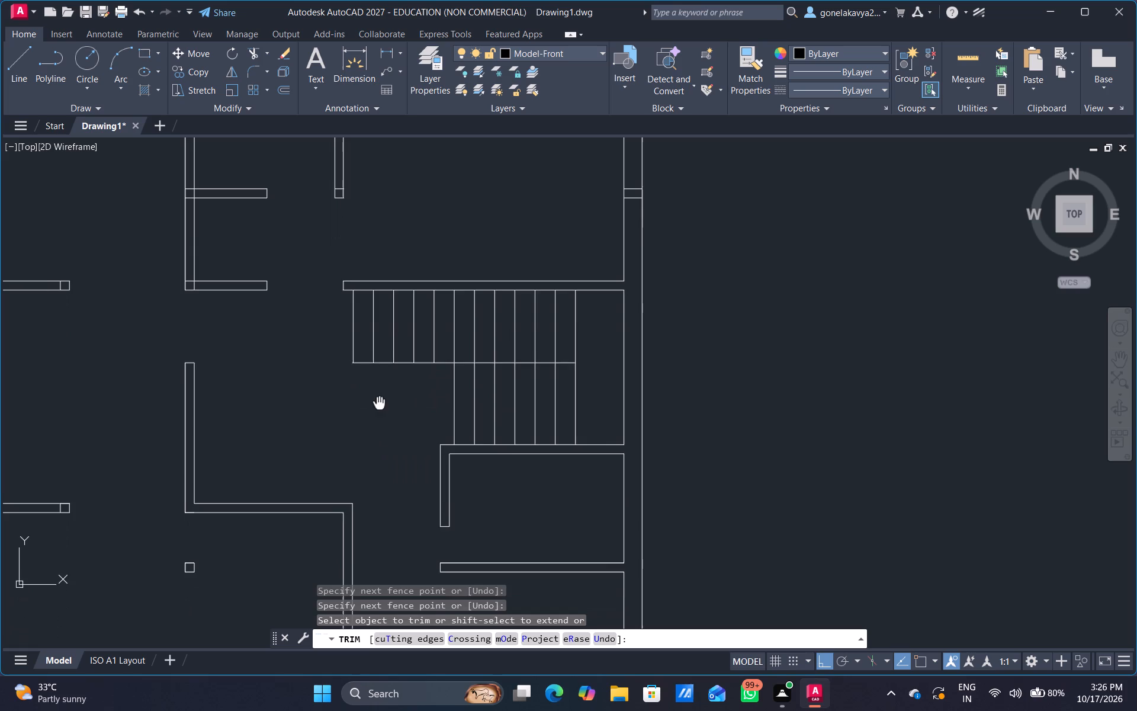
pyautogui.moveTo(379, 403); pyautogui.dragTo(362, 418, button='middle')
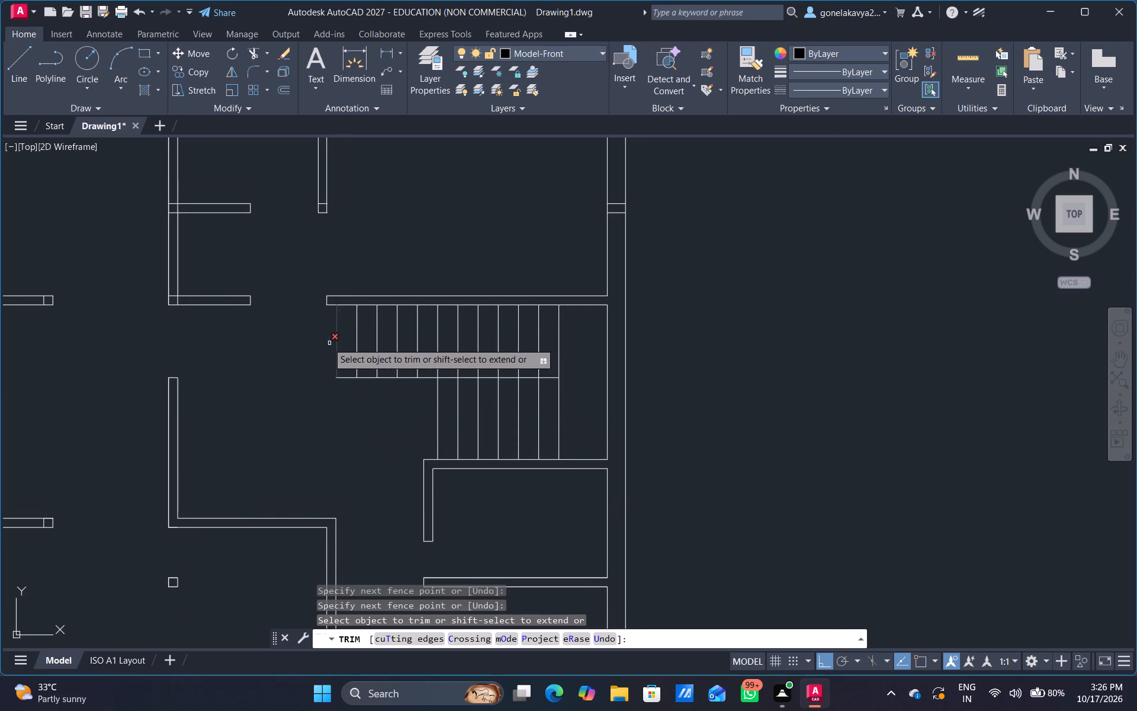
pyautogui.scroll(1, 278, 312)
pyautogui.moveTo(235, 371); pyautogui.dragTo(397, 482, button='middle')
pyautogui.scroll(2, 268, 390)
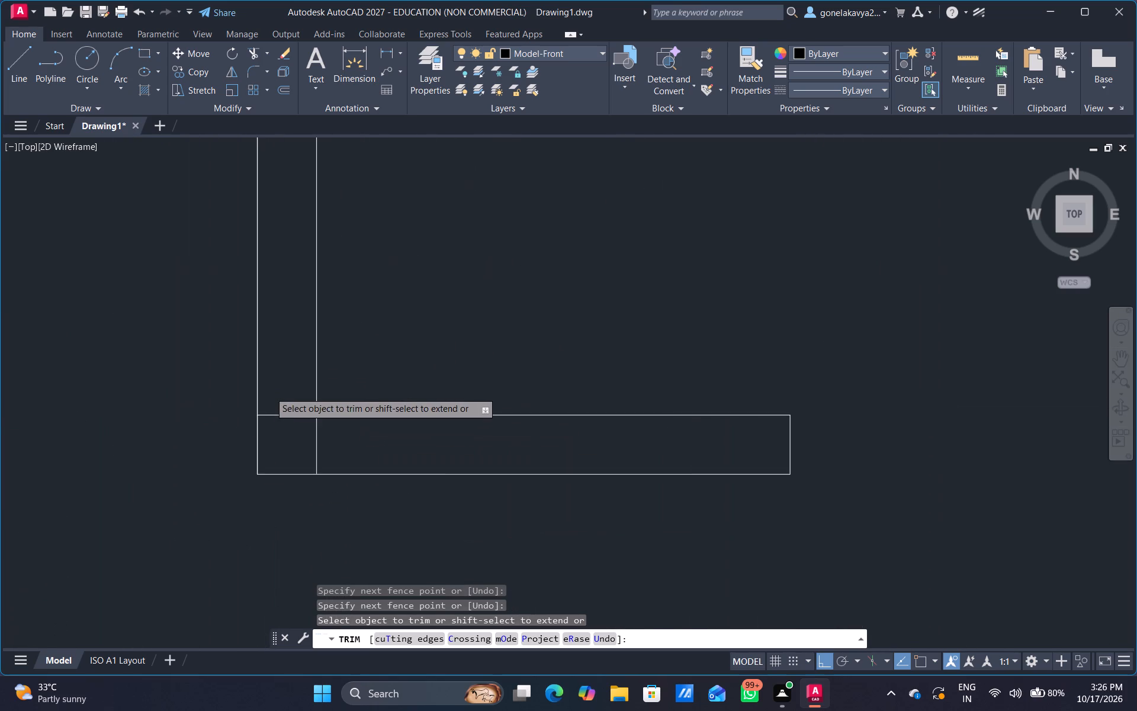
pyautogui.scroll(1, 269, 392)
pyautogui.moveTo(271, 392); pyautogui.dragTo(349, 463)
pyautogui.scroll(-3, 447, 287)
# Trim the crossing lines to open the T-junction between the vertical partition and the upper short horizontal partition.
pyautogui.moveTo(447, 277); pyautogui.dragTo(382, 462, button='middle')
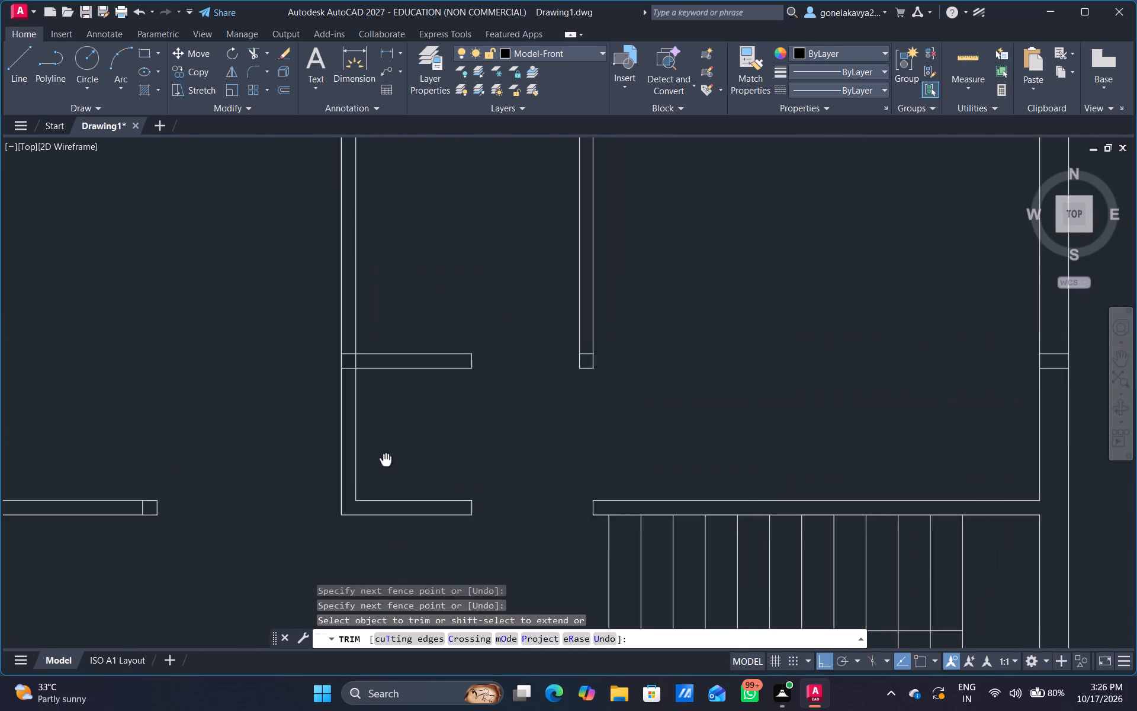
pyautogui.moveTo(382, 462); pyautogui.dragTo(365, 473, button='middle')
pyautogui.scroll(4, 322, 394)
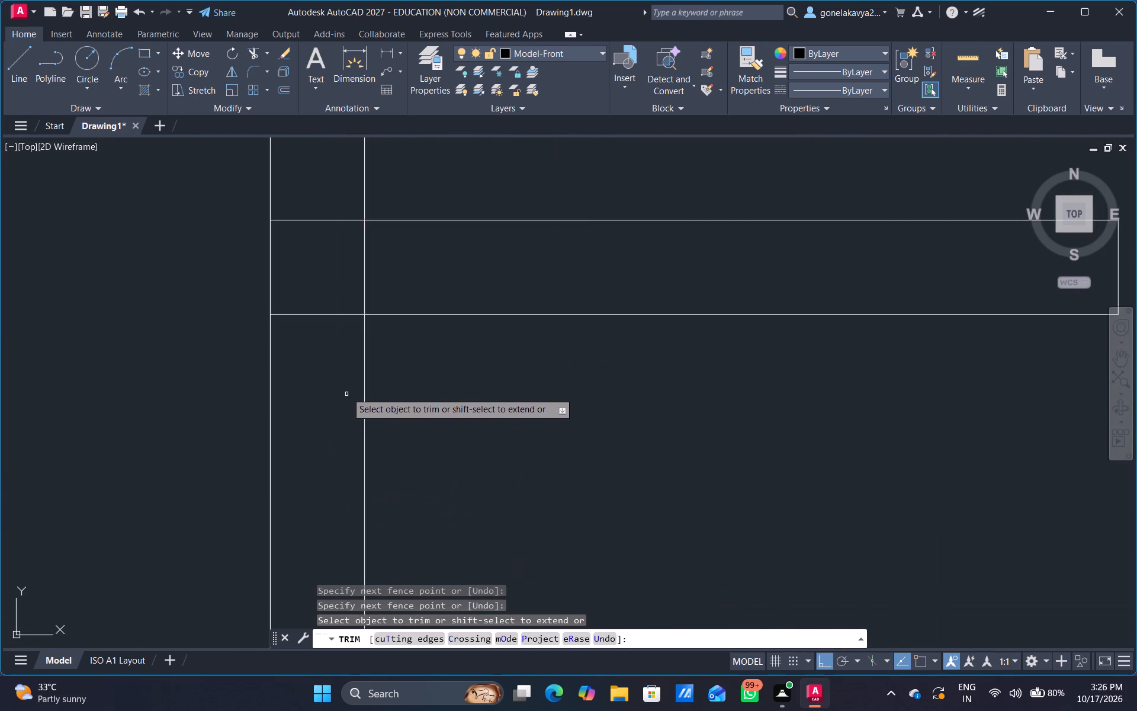
pyautogui.moveTo(330, 187); pyautogui.dragTo(336, 353)
pyautogui.moveTo(322, 287); pyautogui.dragTo(454, 278)
pyautogui.scroll(-3, 454, 287)
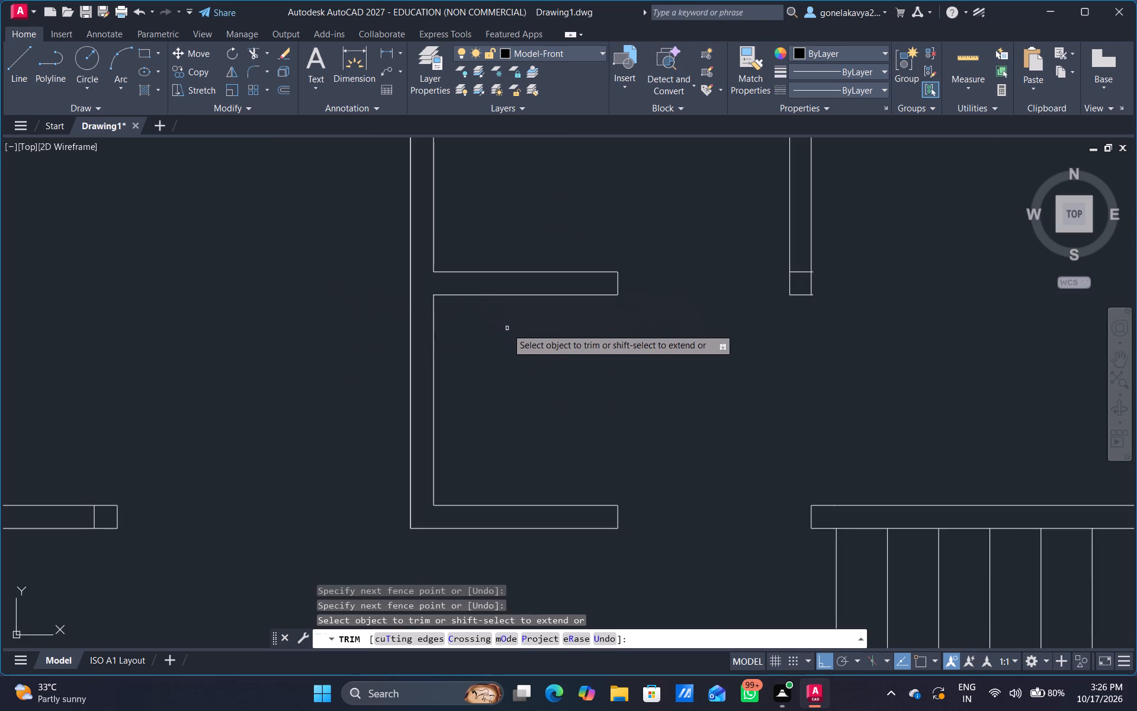
pyautogui.scroll(-2, 517, 336)
# Remove the cross line and protruding stubs at the lower end of the vertical partition above the stairs.
pyautogui.moveTo(609, 354); pyautogui.dragTo(468, 484, button='middle')
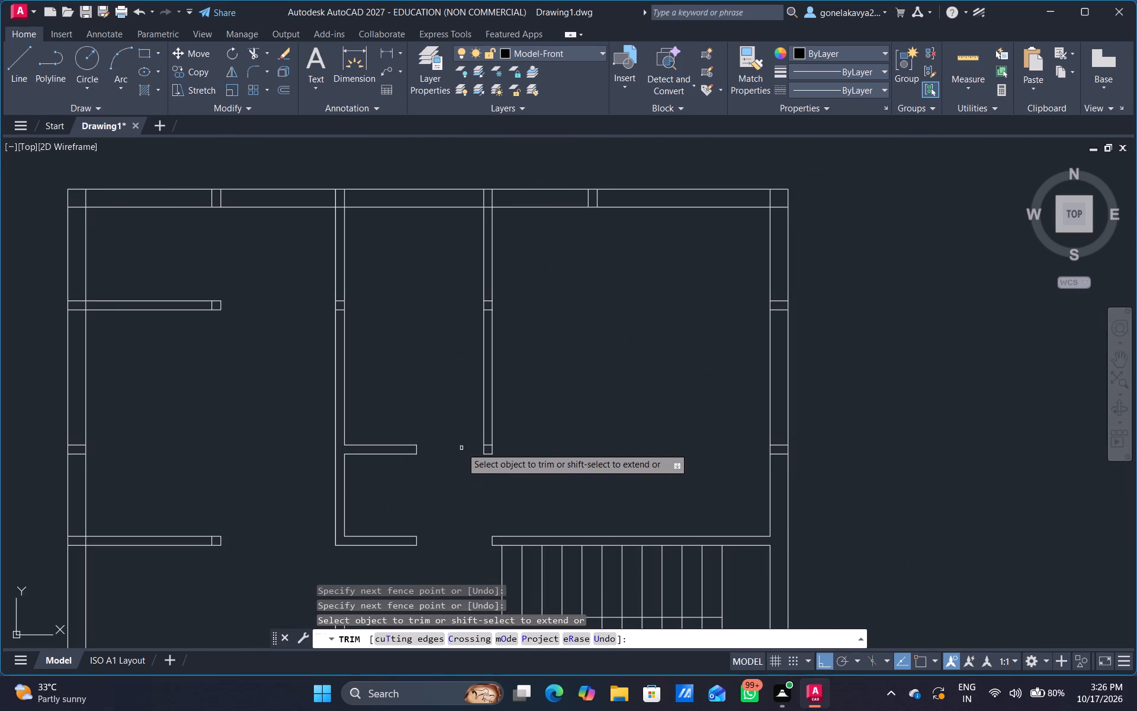
pyautogui.scroll(2, 485, 450)
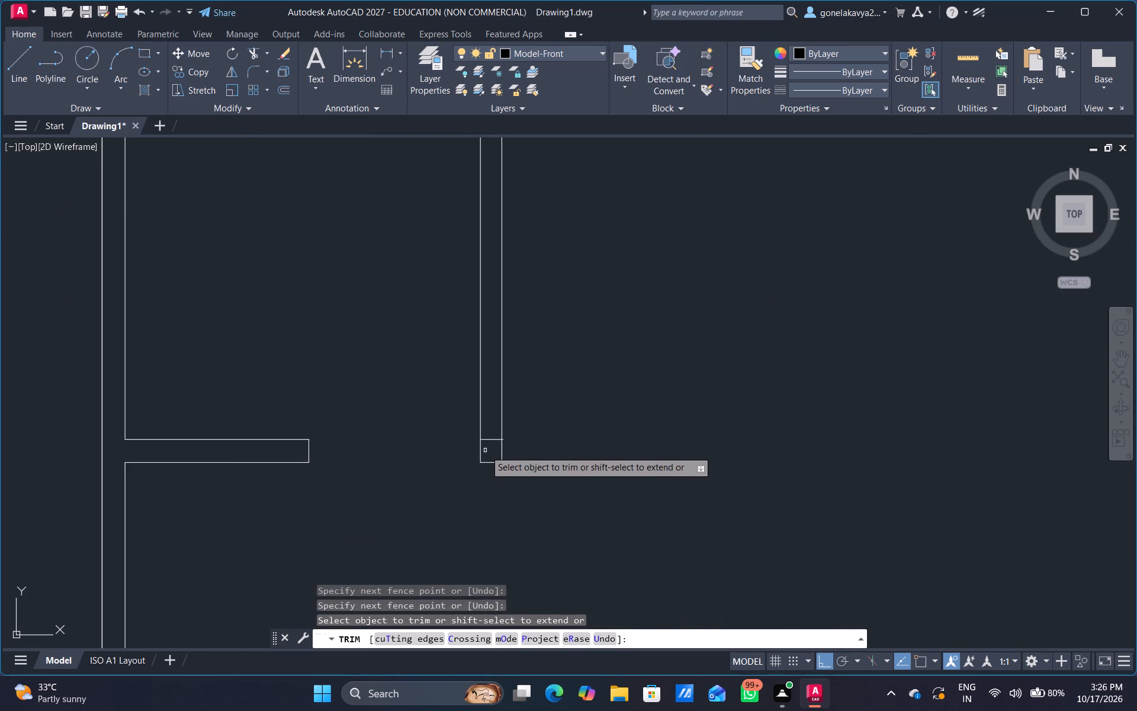
pyautogui.moveTo(490, 445); pyautogui.dragTo(490, 412)
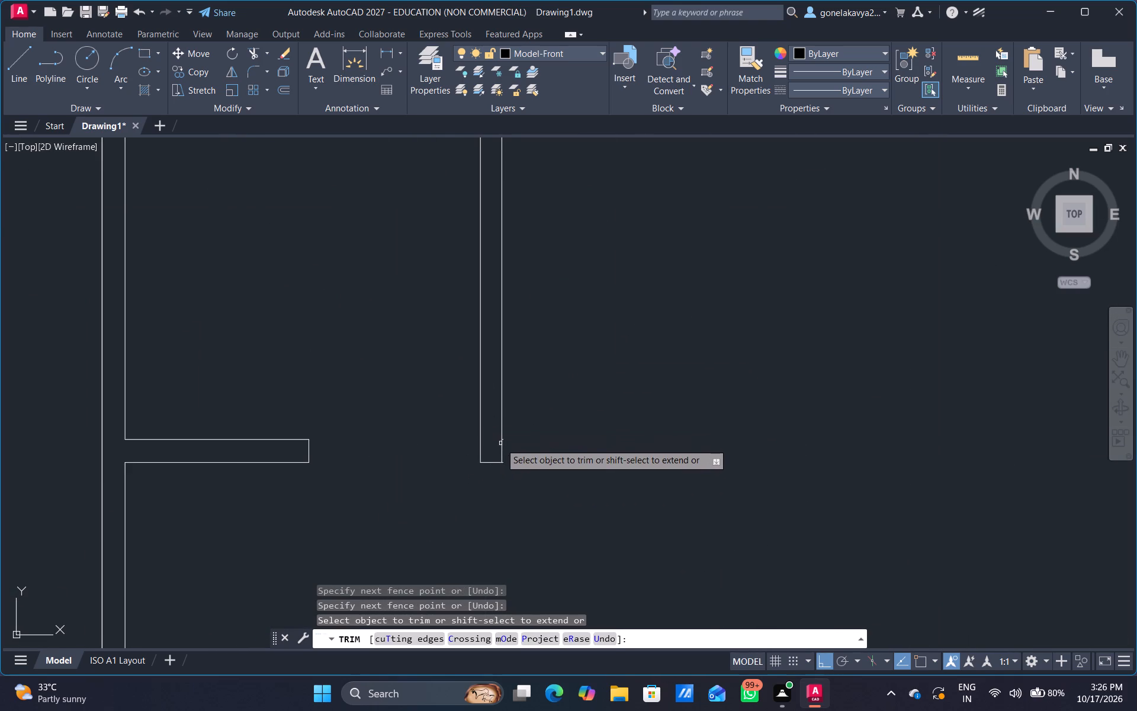
pyautogui.scroll(5, 502, 443)
pyautogui.moveTo(496, 408); pyautogui.dragTo(503, 459)
pyautogui.scroll(-2, 528, 497)
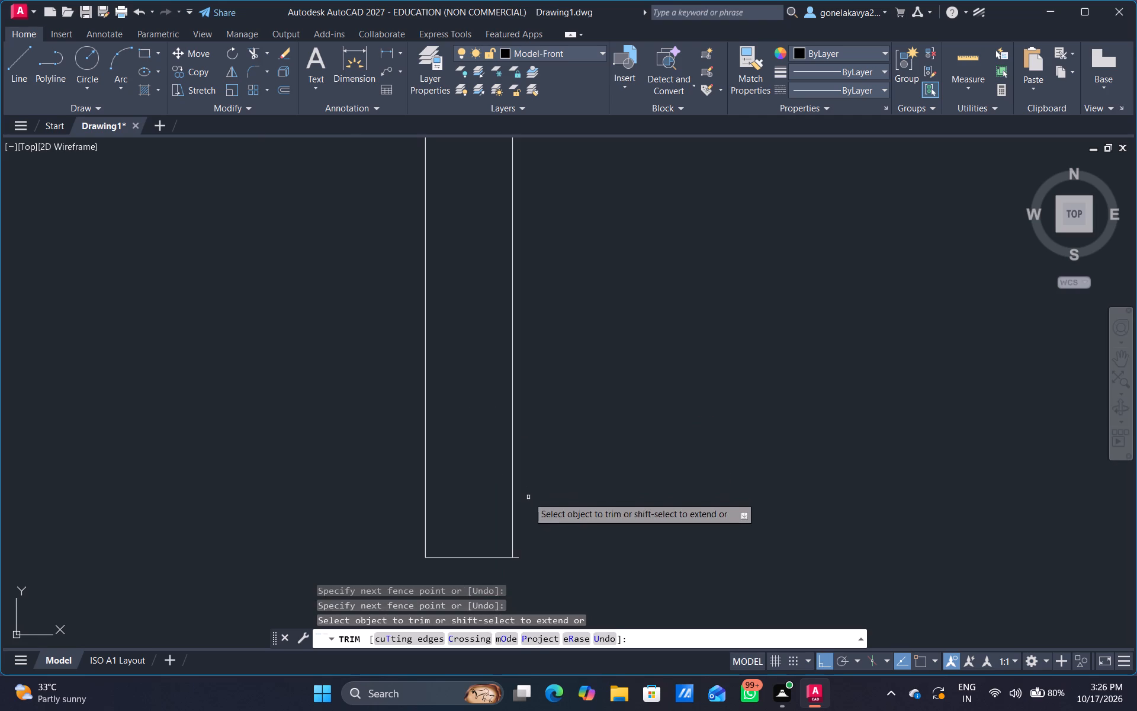
pyautogui.click(518, 559)
pyautogui.scroll(-3, 381, 408)
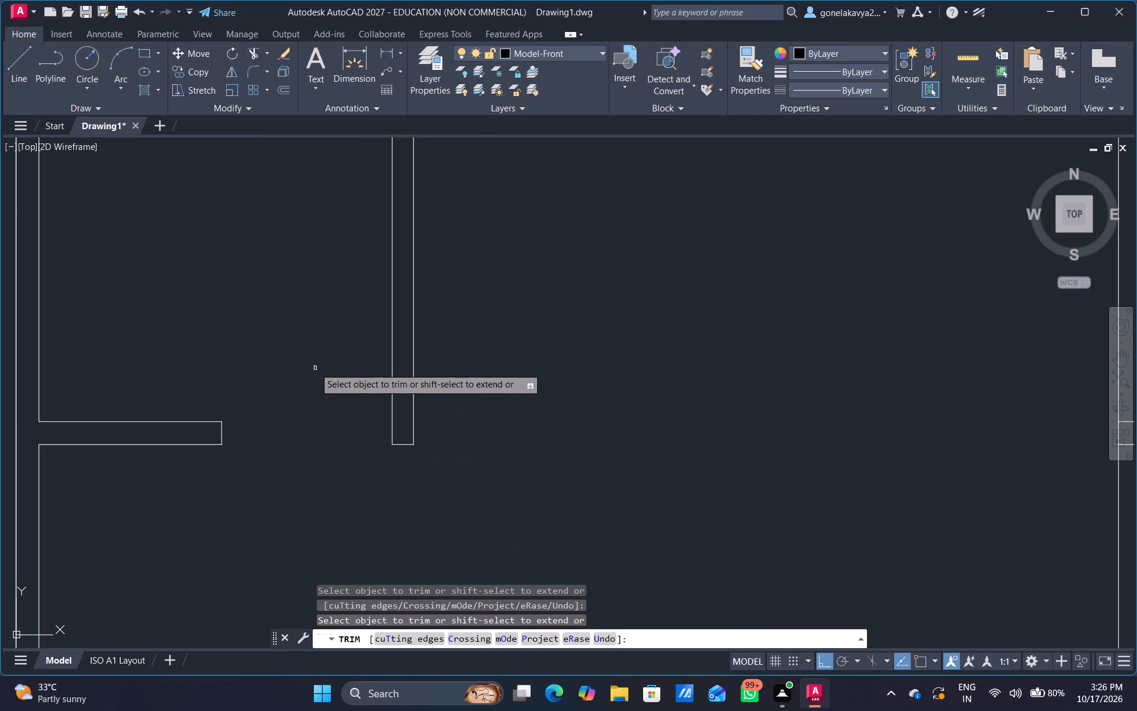
# Remove the two short cross lines and their protruding stubs midway along the vertical partition above the stairs.
pyautogui.moveTo(321, 413); pyautogui.dragTo(426, 680, button='middle')
pyautogui.scroll(2, 513, 369)
pyautogui.moveTo(503, 347); pyautogui.dragTo(508, 171)
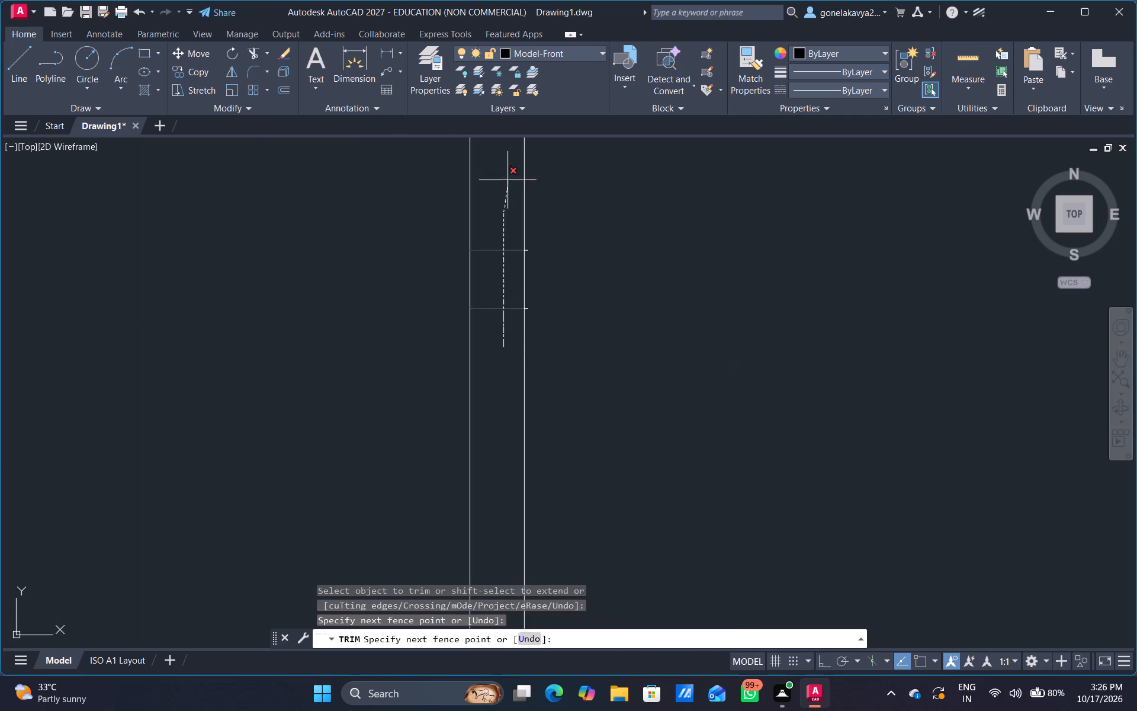
pyautogui.moveTo(508, 171); pyautogui.dragTo(508, 161)
pyautogui.scroll(3, 529, 262)
pyautogui.moveTo(509, 211); pyautogui.dragTo(525, 294)
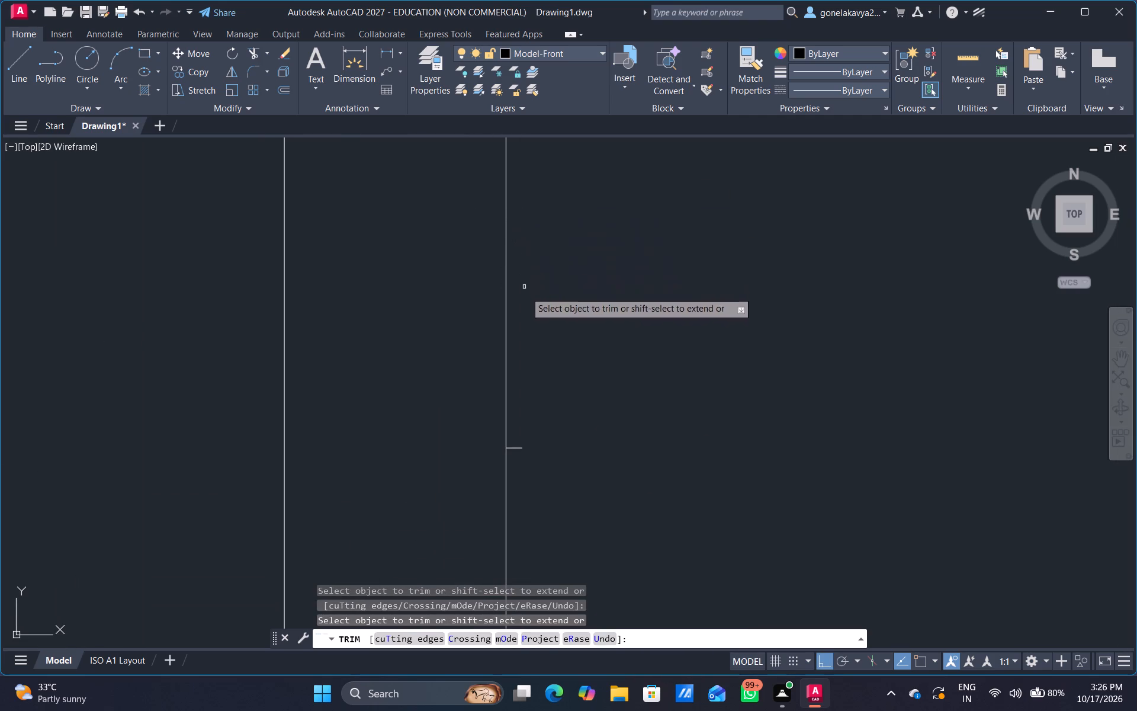
pyautogui.moveTo(525, 294); pyautogui.dragTo(528, 446)
pyautogui.click(521, 449)
pyautogui.scroll(-4, 366, 459)
# Remove the two short cross lines midway along the neighbouring vertical partition to the left.
pyautogui.moveTo(198, 450); pyautogui.dragTo(493, 421, button='middle')
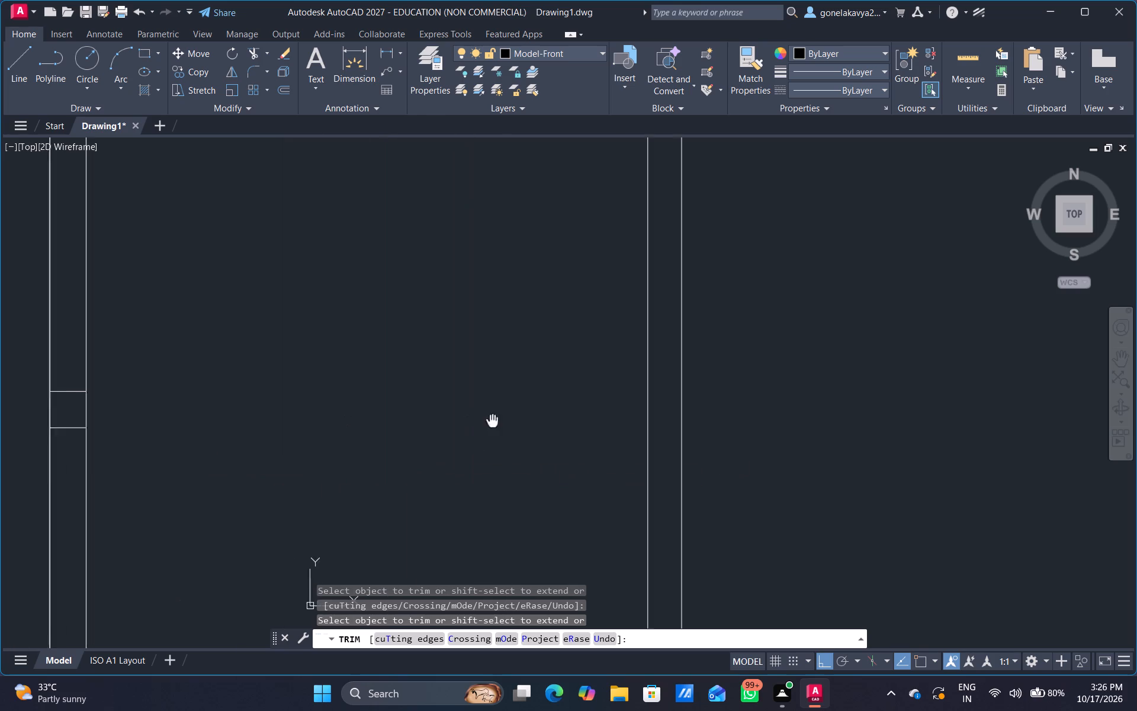
pyautogui.moveTo(493, 421); pyautogui.dragTo(570, 417, button='middle')
pyautogui.moveTo(133, 440); pyautogui.dragTo(235, 456, button='middle')
pyautogui.scroll(3, 235, 453)
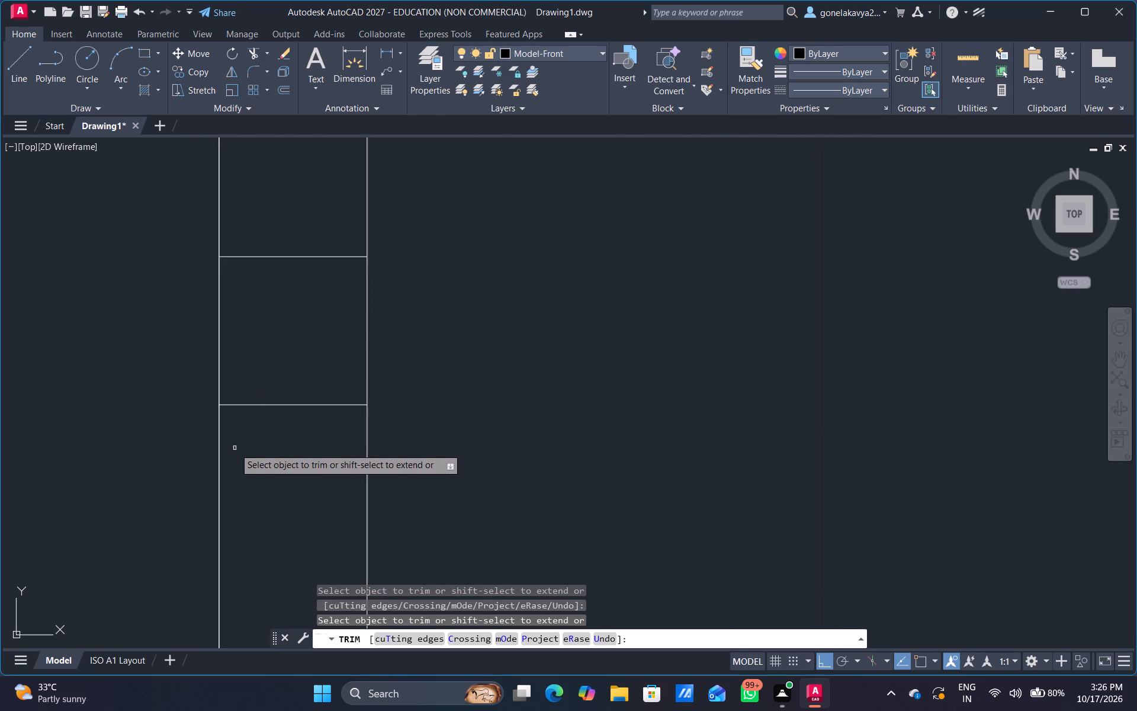
pyautogui.moveTo(242, 425); pyautogui.dragTo(336, 180)
pyautogui.scroll(-4, 311, 233)
pyautogui.scroll(-3, 544, 303)
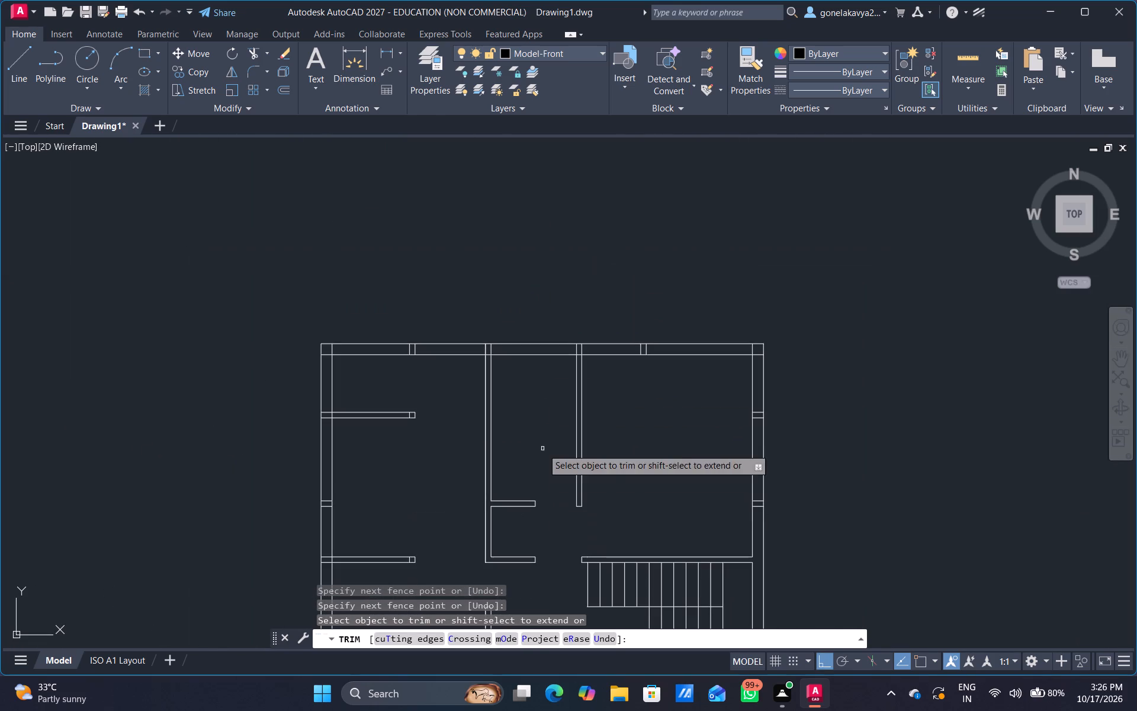
# Trim the crossing lines where the left of the two long vertical partitions joins the top outer wall.
pyautogui.scroll(4, 486, 372)
pyautogui.moveTo(502, 356); pyautogui.dragTo(494, 610, button='middle')
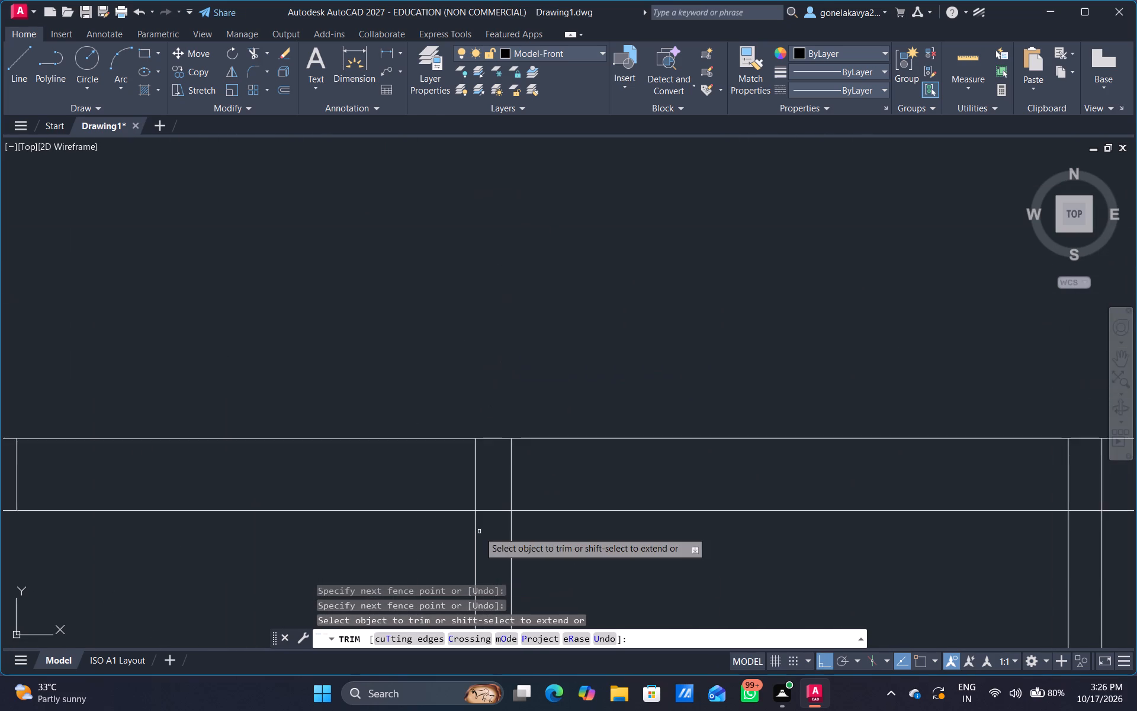
pyautogui.scroll(3, 479, 531)
pyautogui.moveTo(403, 366); pyautogui.dragTo(918, 263)
pyautogui.moveTo(538, 398); pyautogui.dragTo(553, 550)
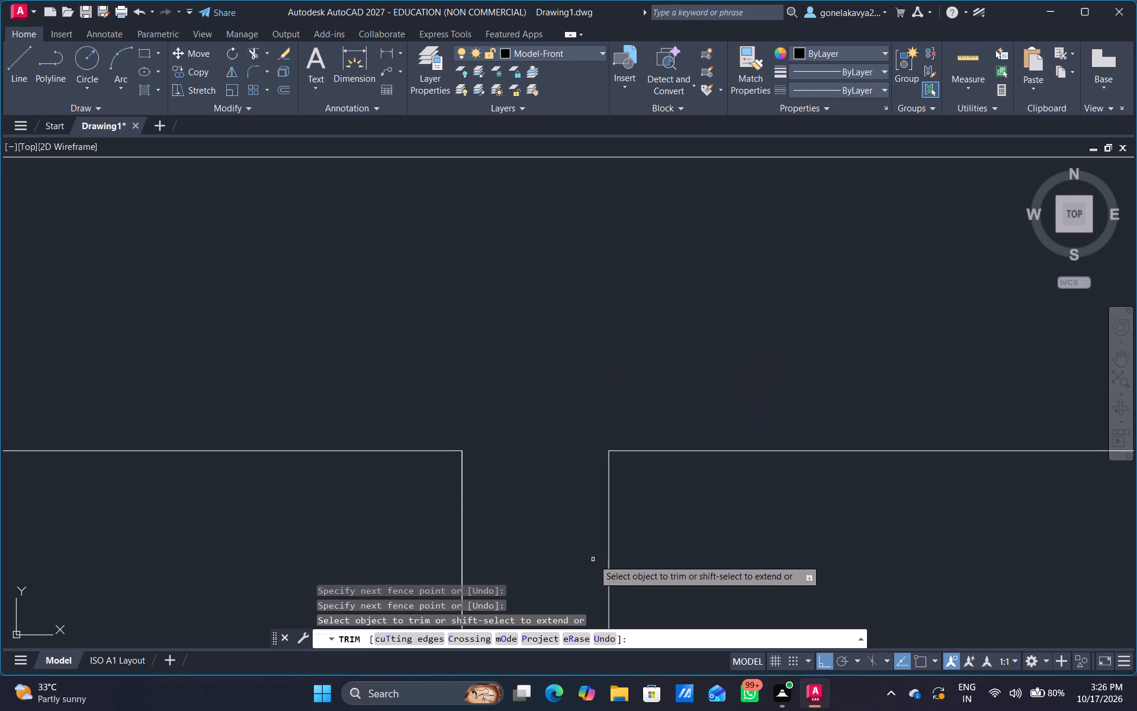
pyautogui.scroll(-3, 626, 561)
# Trim the crossing lines where the right of the two long vertical partitions joins the top outer wall.
pyautogui.moveTo(786, 587); pyautogui.dragTo(245, 427, button='middle')
pyautogui.scroll(3, 629, 368)
pyautogui.moveTo(654, 354); pyautogui.dragTo(1136, 247)
pyautogui.moveTo(879, 378); pyautogui.dragTo(867, 576)
pyautogui.scroll(-5, 863, 490)
# Remove the two short cross lines in the top outer wall above the right-hand room.
pyautogui.moveTo(926, 508); pyautogui.dragTo(926, 508, button='middle')
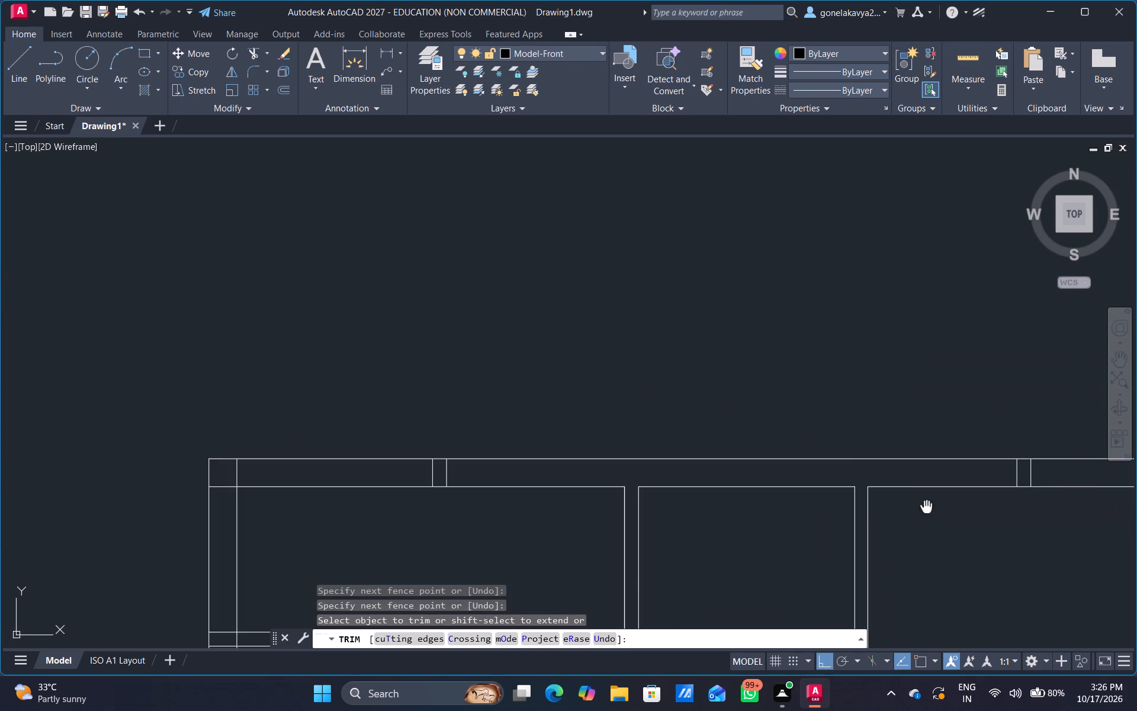
pyautogui.moveTo(926, 508); pyautogui.dragTo(494, 476, button='middle')
pyautogui.scroll(2, 561, 459)
pyautogui.moveTo(566, 392); pyautogui.dragTo(740, 400)
pyautogui.scroll(-3, 754, 411)
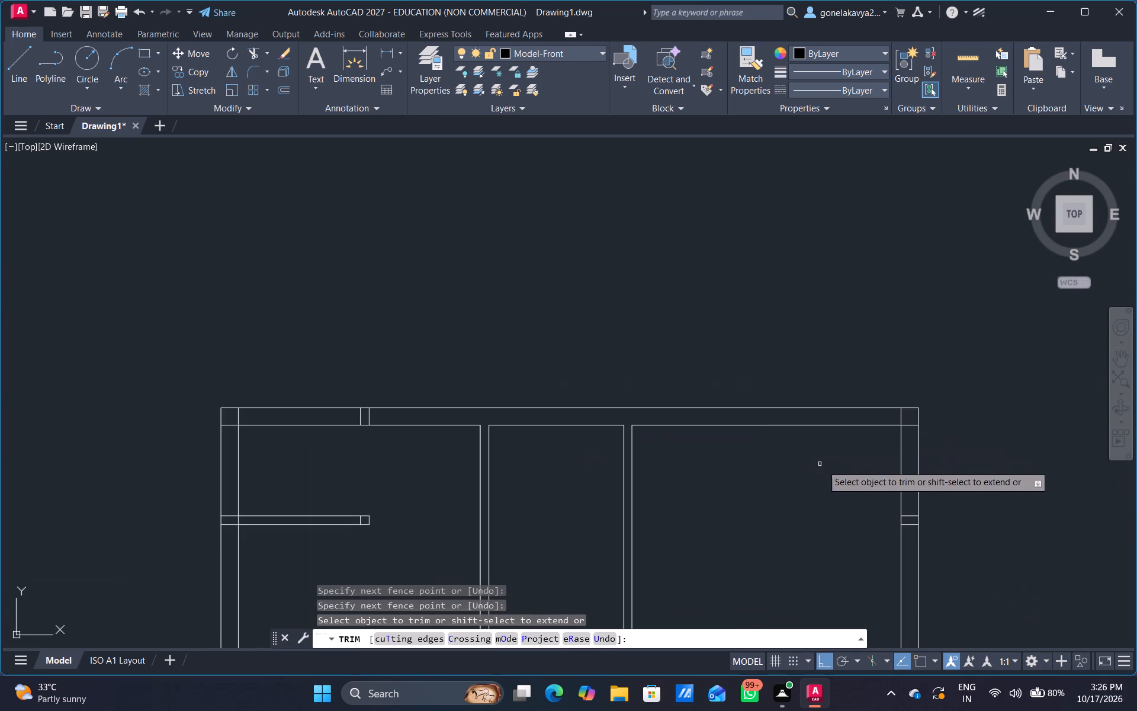
# Trim the overlapping inner wall lines at the top-right corner of the outer walls.
pyautogui.moveTo(833, 474); pyautogui.dragTo(521, 507, button='middle')
pyautogui.scroll(3, 606, 476)
pyautogui.moveTo(508, 357); pyautogui.dragTo(568, 546)
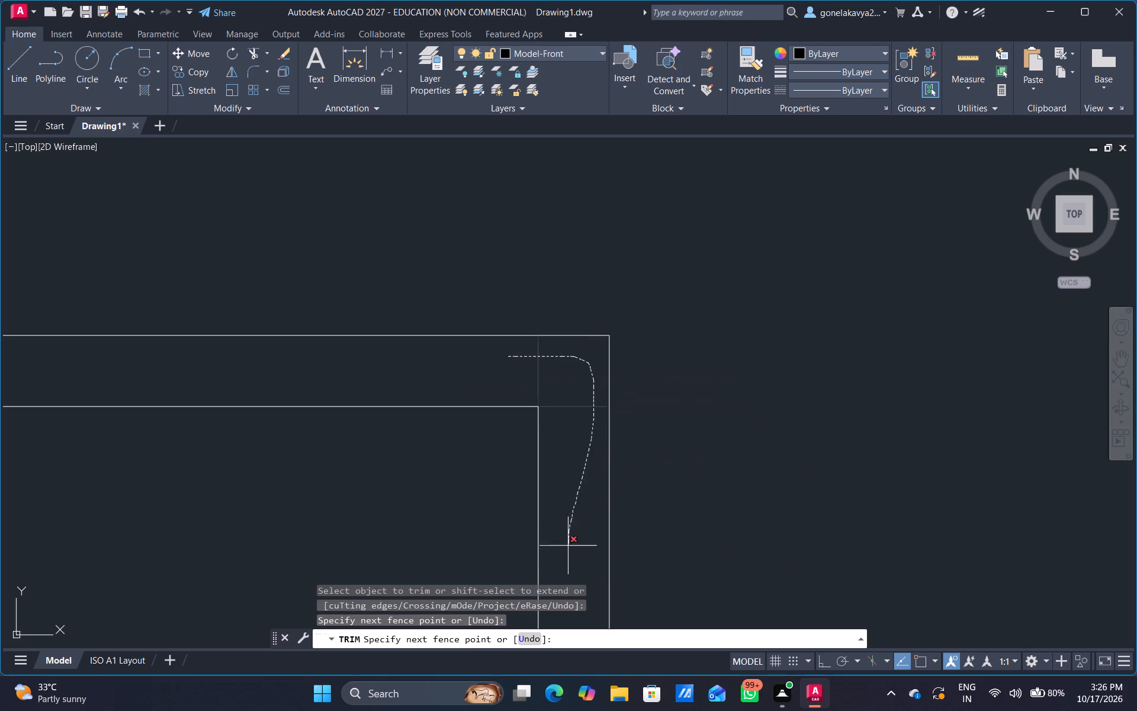
pyautogui.scroll(-4, 521, 561)
# Remove the upper pair of short cross lines inside the right outer wall.
pyautogui.moveTo(505, 559); pyautogui.dragTo(548, 256, button='middle')
pyautogui.scroll(4, 582, 303)
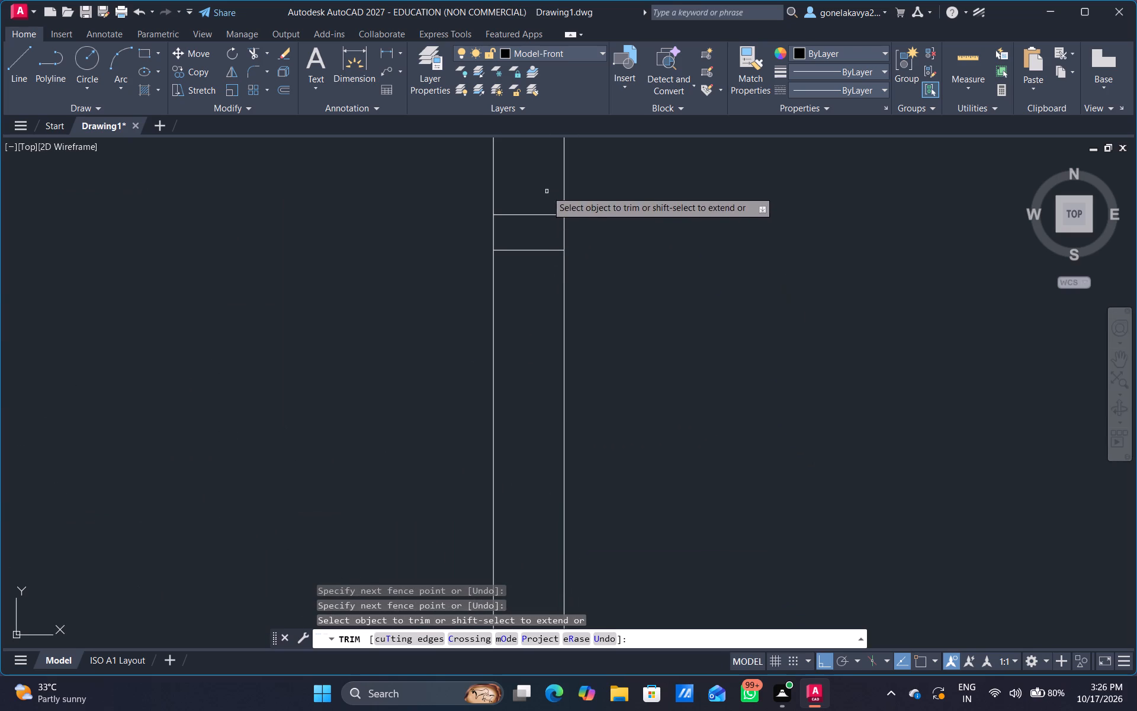
pyautogui.moveTo(532, 185); pyautogui.dragTo(502, 377)
pyautogui.scroll(-4, 553, 398)
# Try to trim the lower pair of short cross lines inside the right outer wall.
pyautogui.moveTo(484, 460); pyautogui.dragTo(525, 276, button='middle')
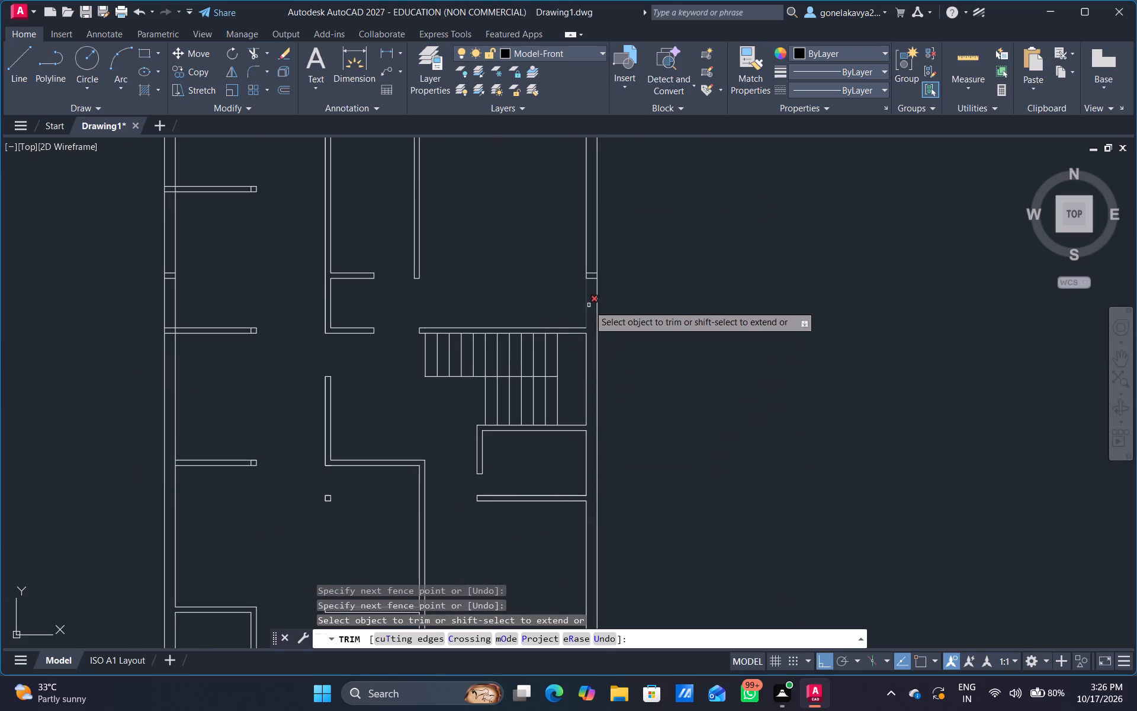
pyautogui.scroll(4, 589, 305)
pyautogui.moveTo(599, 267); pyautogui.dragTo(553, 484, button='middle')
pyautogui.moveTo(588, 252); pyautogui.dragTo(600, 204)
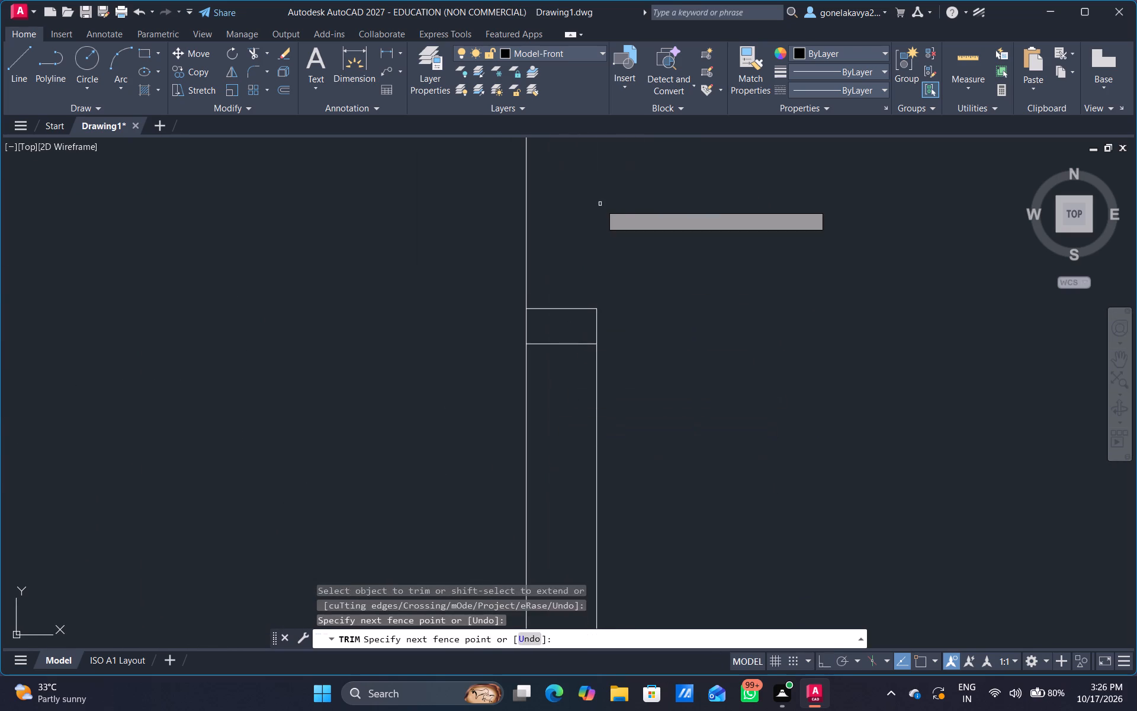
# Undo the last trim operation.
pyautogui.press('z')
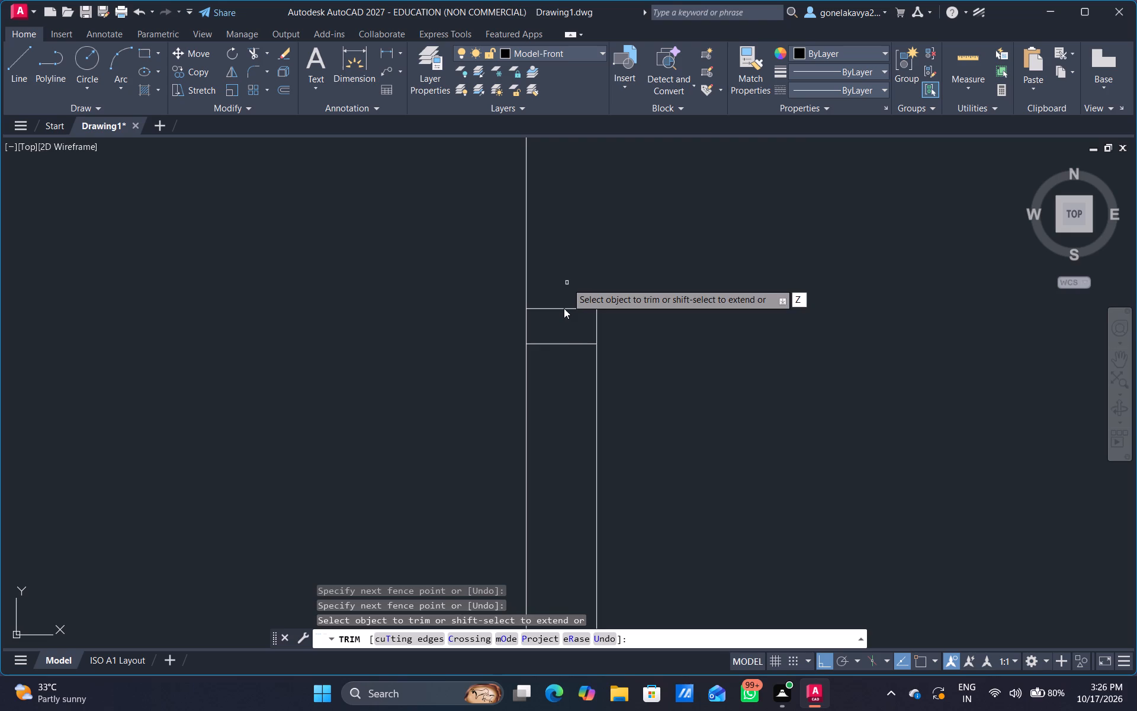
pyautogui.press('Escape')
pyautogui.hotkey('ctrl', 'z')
# Trim away the lower stair flight's five leftmost treads and the leftover line stubs at the staircase's left end.
pyautogui.scroll(-2, 621, 347)
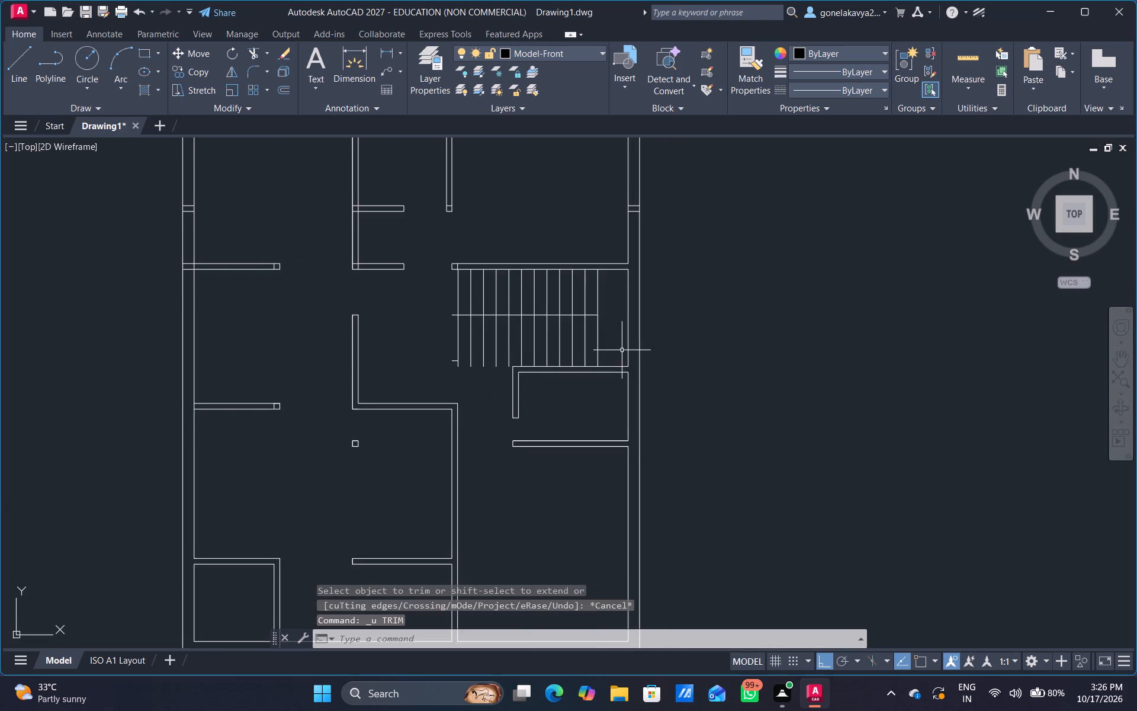
pyautogui.moveTo(620, 337); pyautogui.dragTo(547, 446, button='middle')
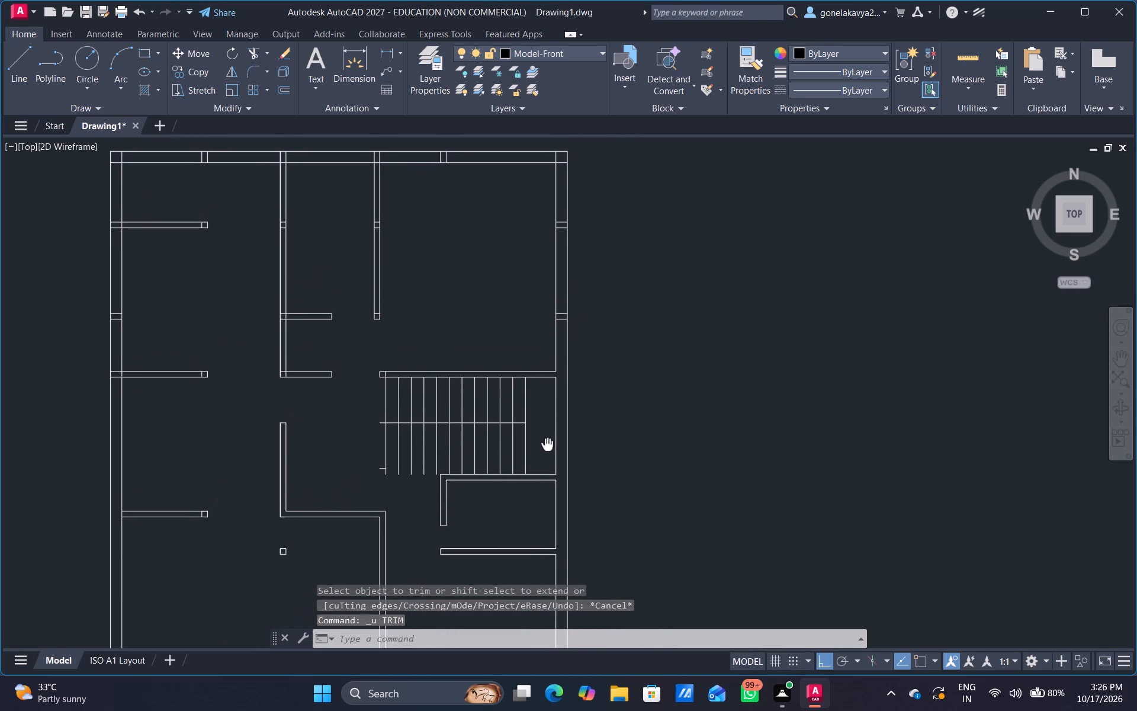
pyautogui.write('TR')
pyautogui.press('space')
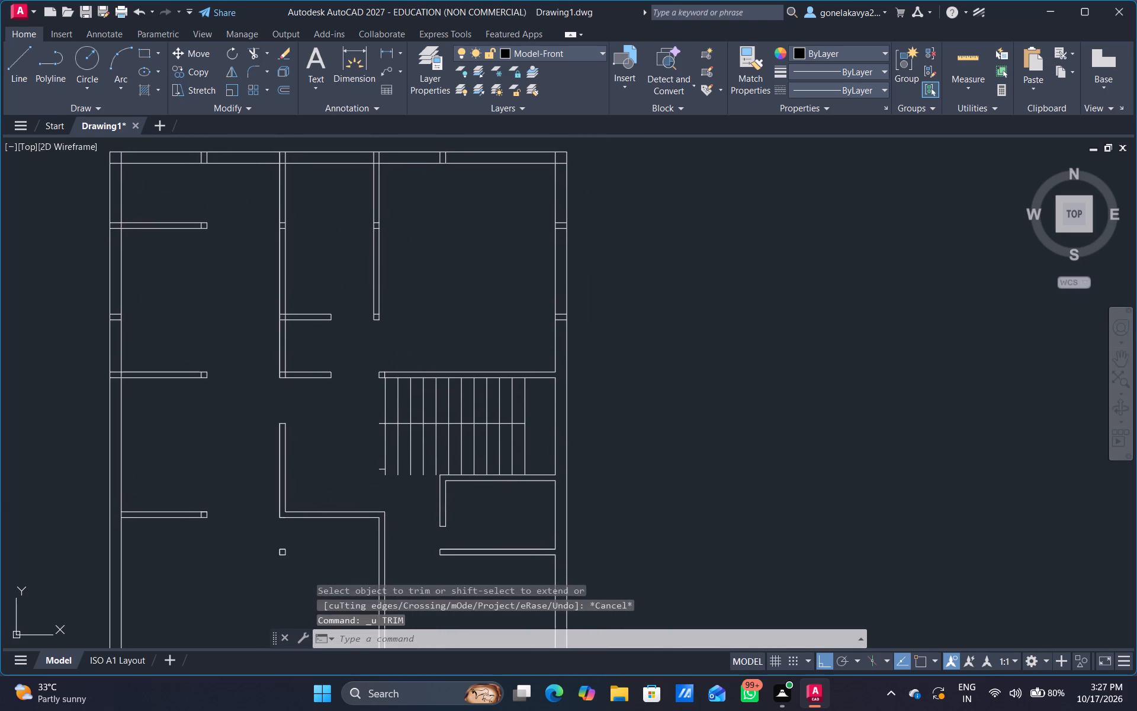
pyautogui.scroll(1, 381, 465)
pyautogui.moveTo(356, 451); pyautogui.dragTo(368, 451)
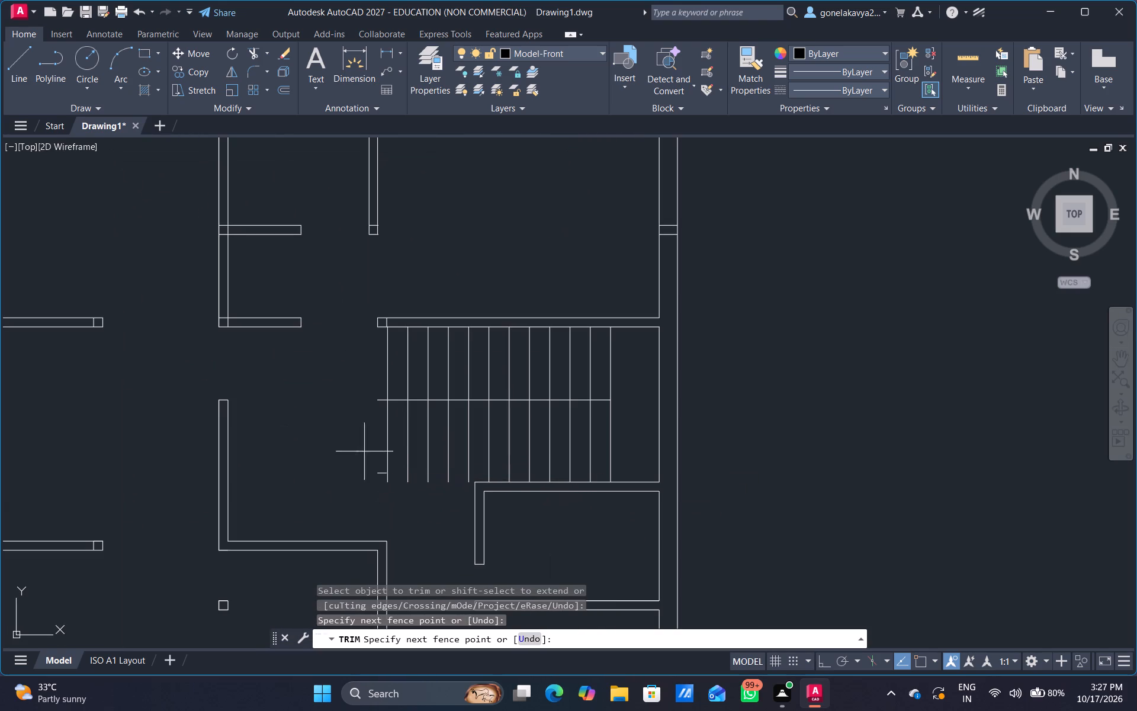
pyautogui.moveTo(368, 451); pyautogui.dragTo(480, 428)
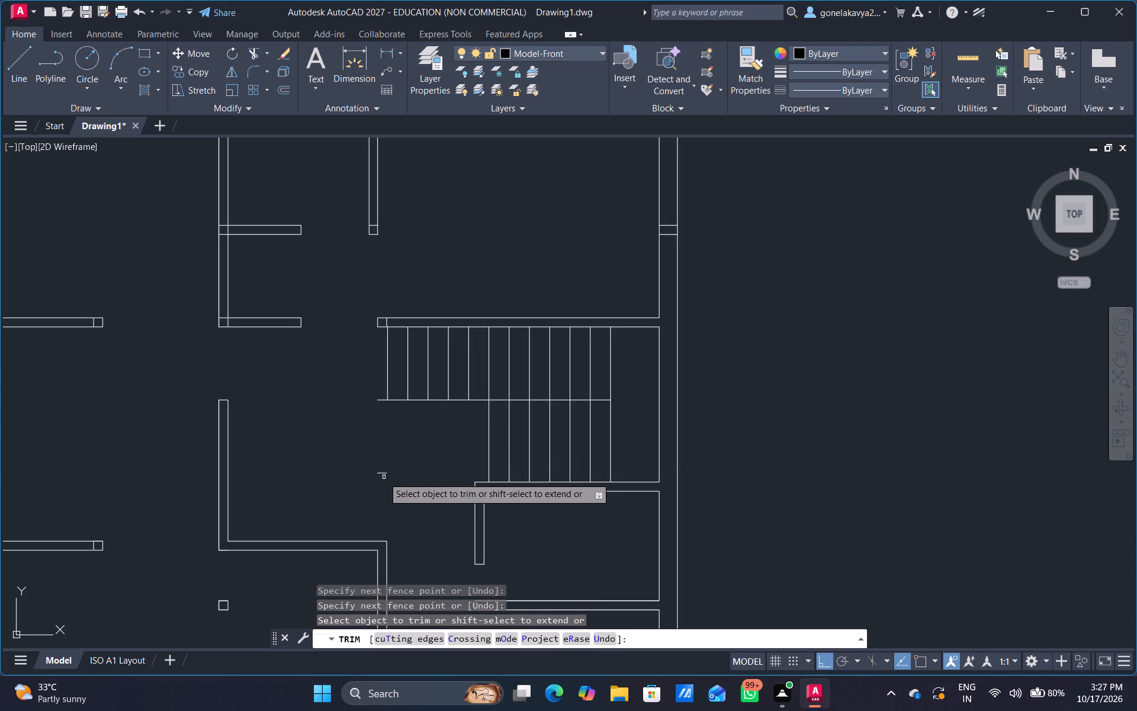
pyautogui.moveTo(383, 475); pyautogui.dragTo(383, 462)
pyautogui.click(383, 401)
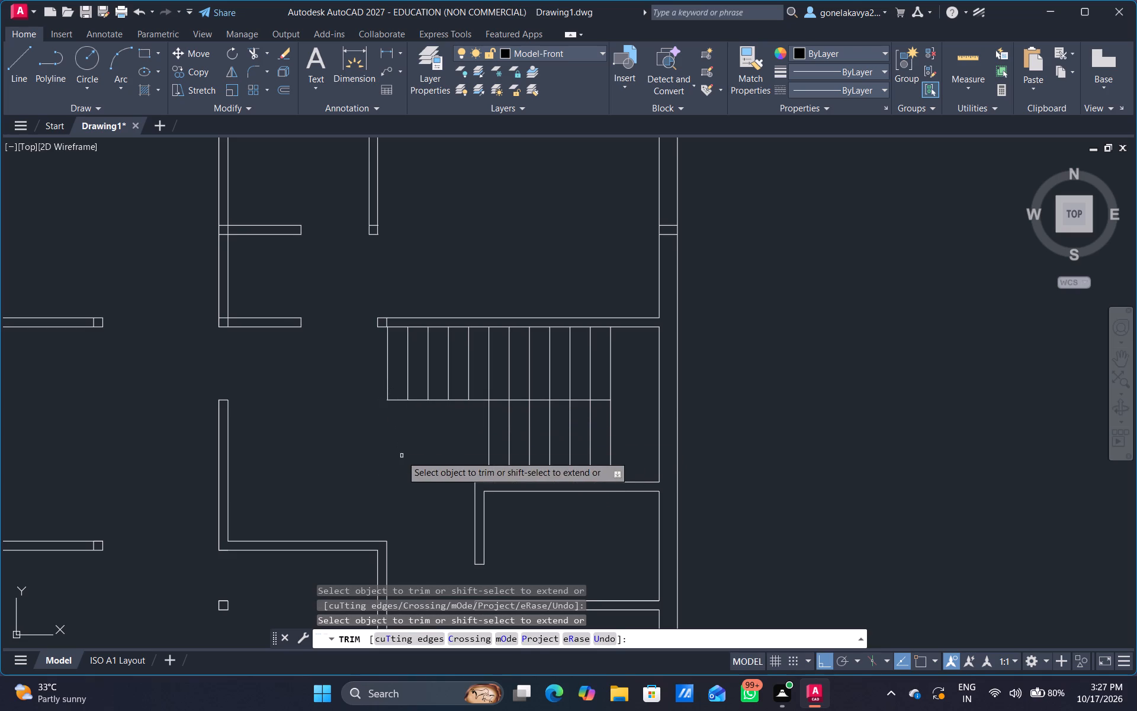
# Remove the short cross line at the left end of the wall above the staircase.
pyautogui.scroll(-1, 401, 456)
pyautogui.scroll(5, 396, 369)
pyautogui.click(346, 391)
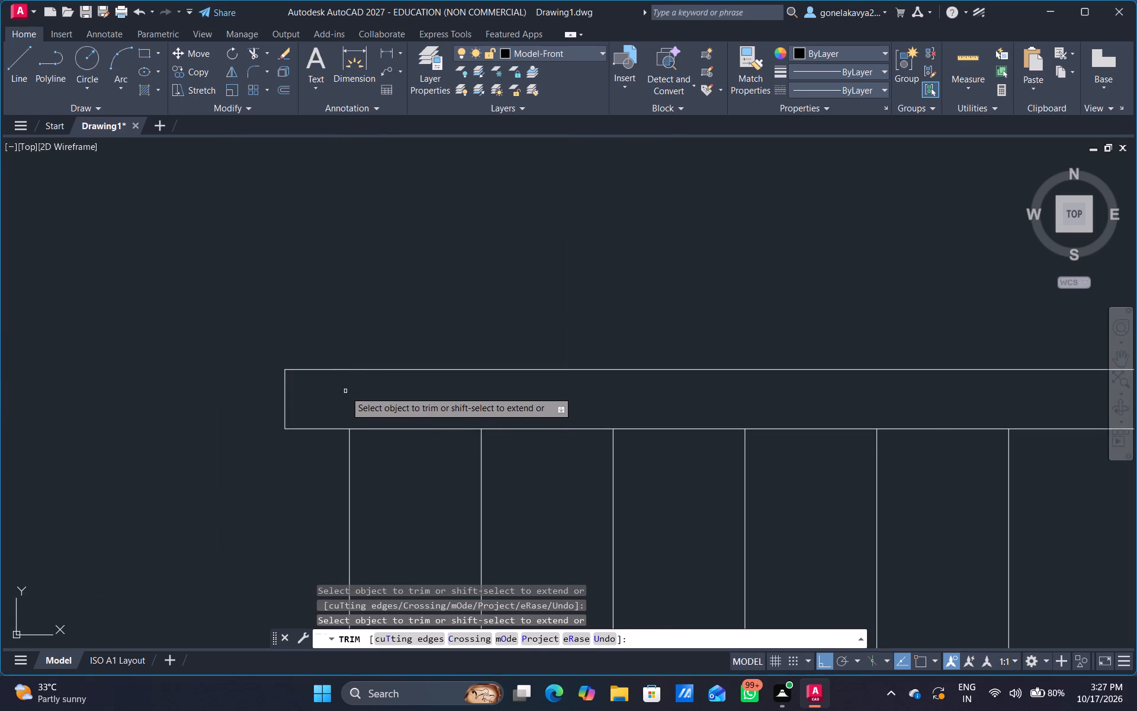
# Trim the overlapping lines at the corner where the left long vertical partition meets the lower short horizontal partition.
pyautogui.scroll(-5, 323, 398)
pyautogui.moveTo(275, 422); pyautogui.dragTo(489, 428, button='middle')
pyautogui.scroll(6, 447, 395)
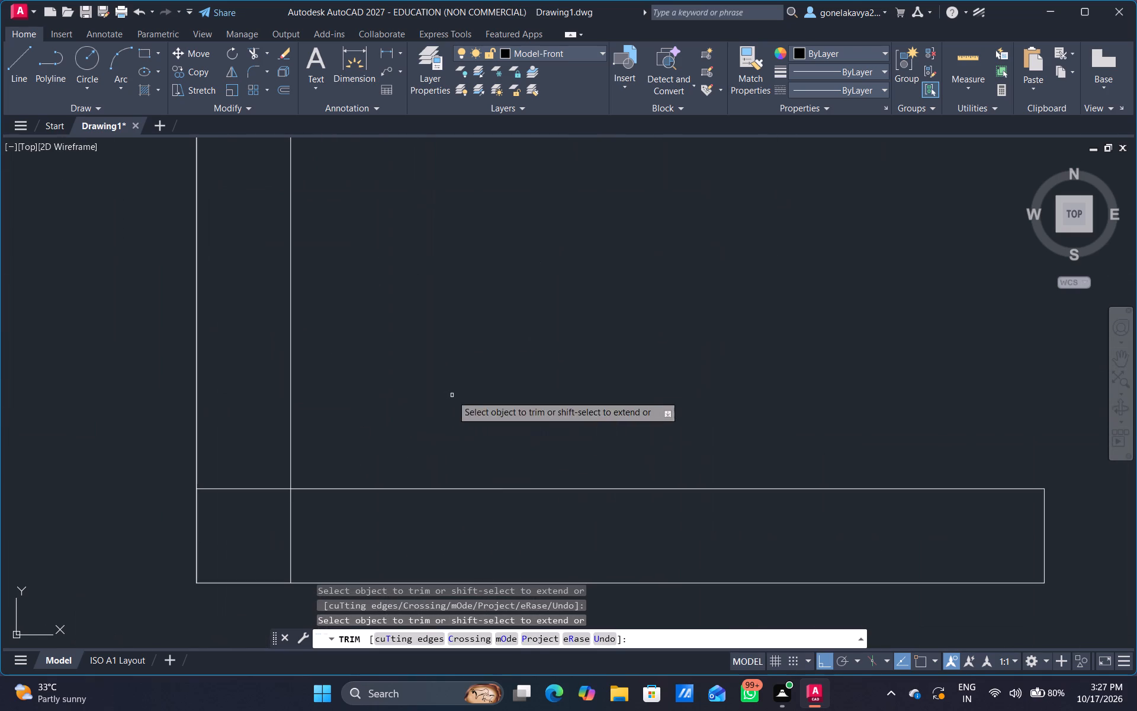
pyautogui.moveTo(256, 465); pyautogui.dragTo(336, 552)
# Trim the crossing lines where the upper short horizontal partition joins the left long vertical partition.
pyautogui.scroll(-3, 393, 400)
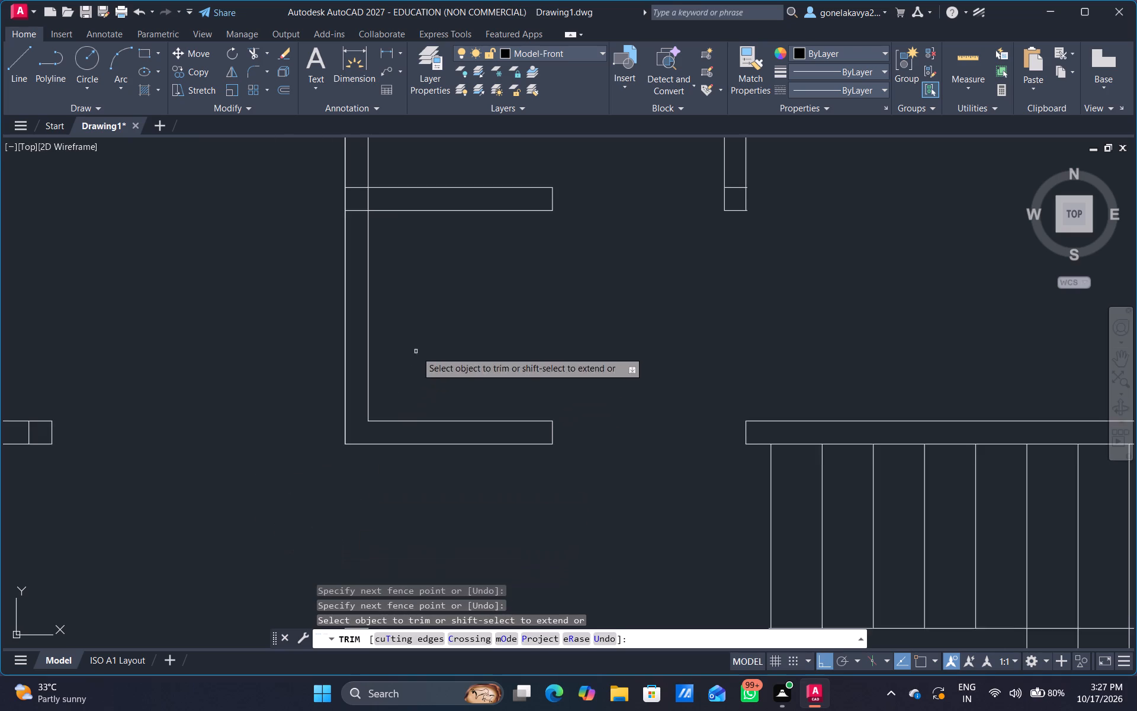
pyautogui.moveTo(422, 353); pyautogui.dragTo(460, 541, button='middle')
pyautogui.scroll(4, 388, 403)
pyautogui.moveTo(387, 146); pyautogui.dragTo(383, 348)
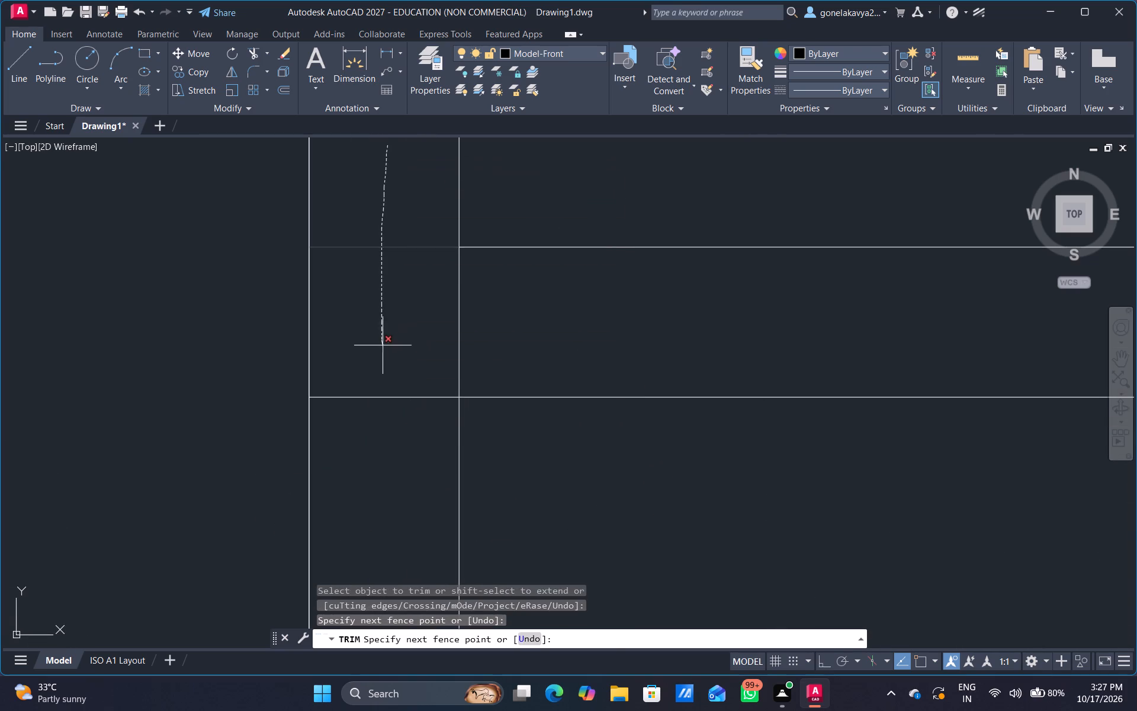
pyautogui.moveTo(383, 348); pyautogui.dragTo(392, 384)
pyautogui.moveTo(396, 354); pyautogui.dragTo(506, 339)
pyautogui.moveTo(394, 369); pyautogui.dragTo(403, 505)
# Clean up the lower end of the right long vertical partition by trimming its cross line and the overhanging stubs.
pyautogui.scroll(-4, 452, 471)
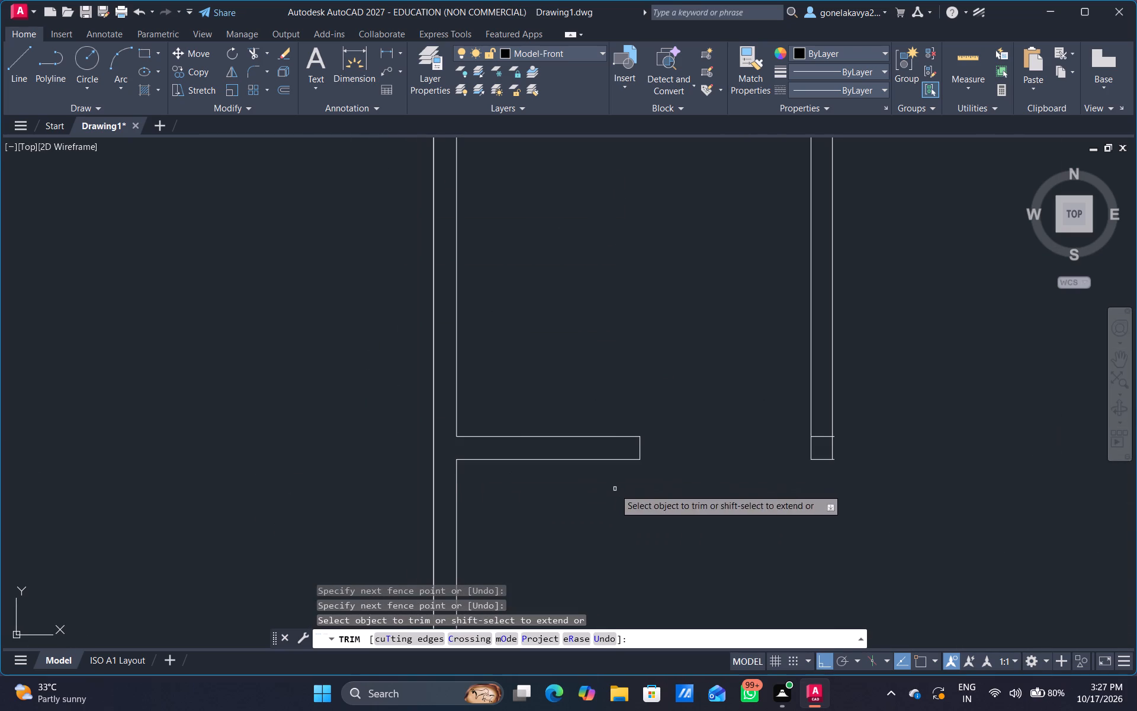
pyautogui.moveTo(956, 387); pyautogui.dragTo(574, 355, button='middle')
pyautogui.scroll(4, 464, 404)
pyautogui.moveTo(447, 415); pyautogui.dragTo(500, 347, button='middle')
pyautogui.scroll(2, 421, 419)
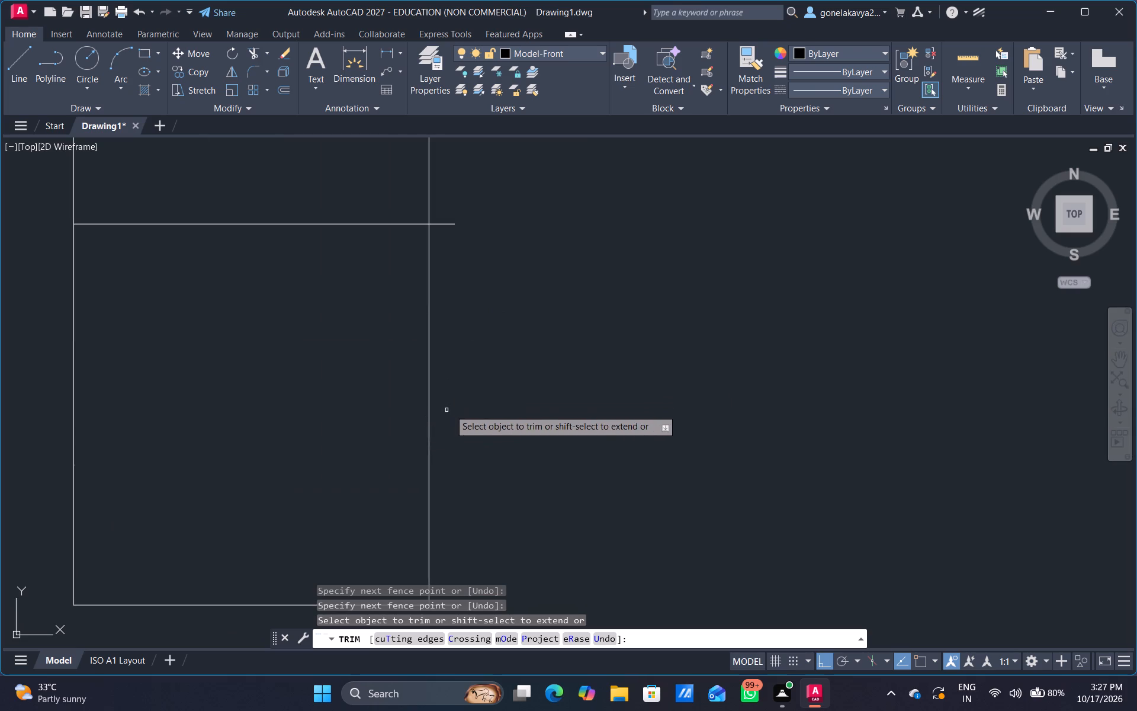
pyautogui.moveTo(522, 406); pyautogui.dragTo(794, 396, button='middle')
pyautogui.moveTo(503, 177); pyautogui.dragTo(532, 286)
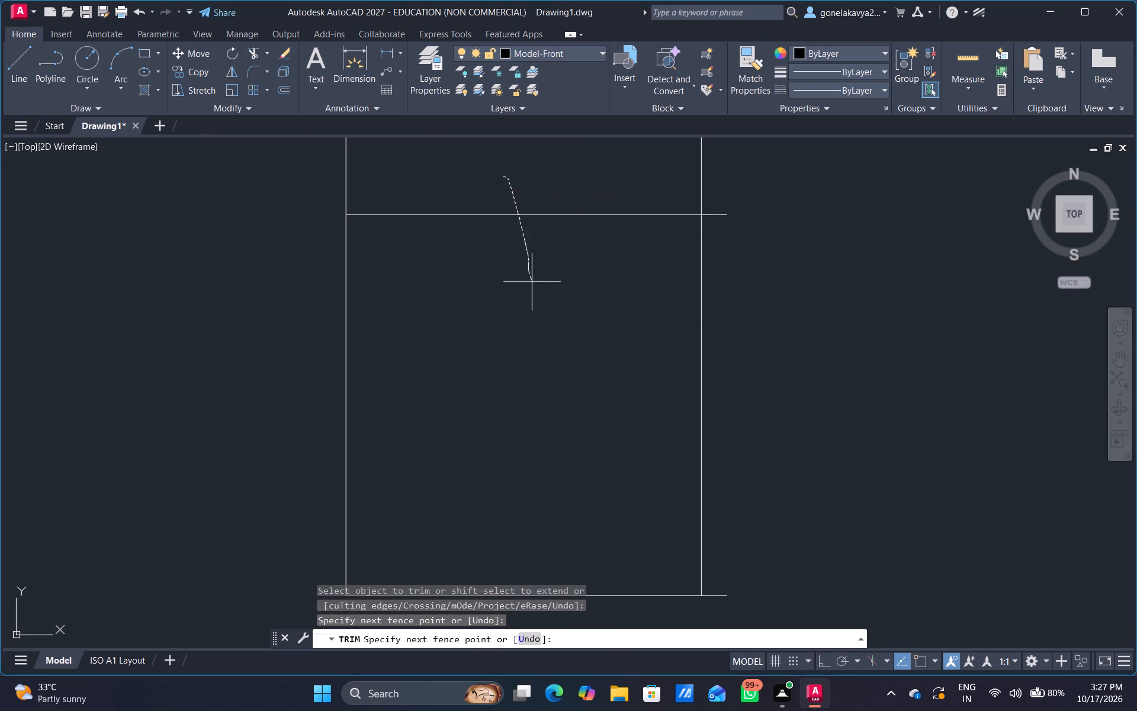
pyautogui.moveTo(532, 286); pyautogui.dragTo(534, 292)
pyautogui.moveTo(711, 212); pyautogui.dragTo(723, 261)
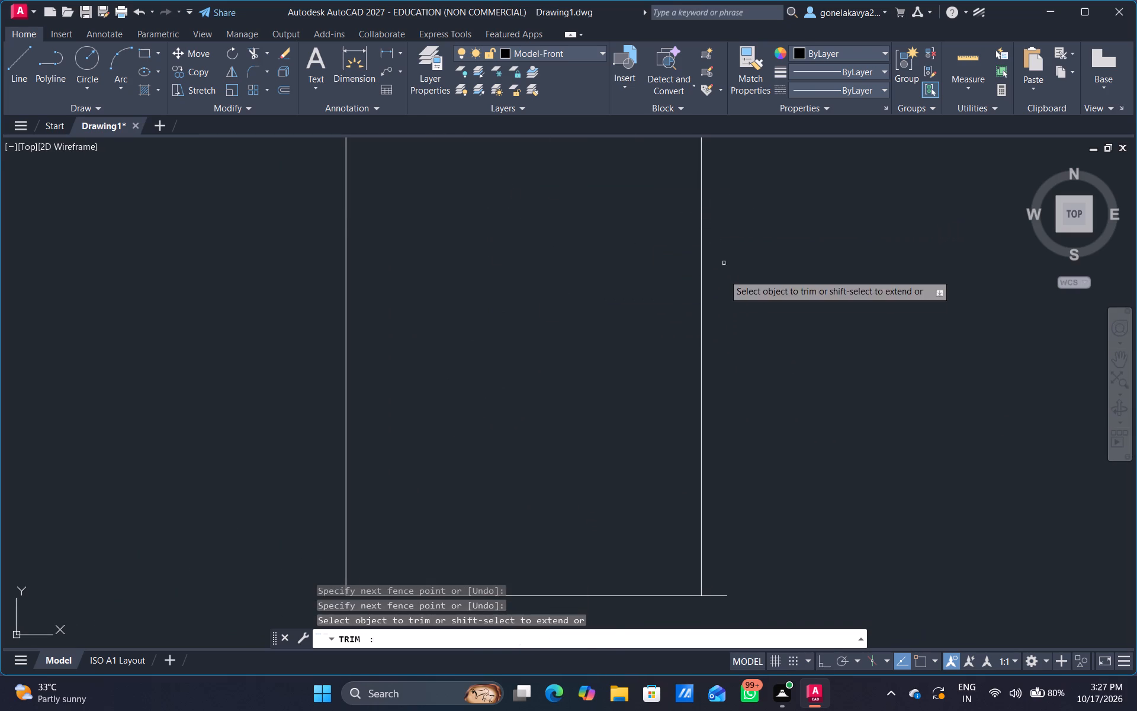
pyautogui.click(711, 600)
pyautogui.click(711, 585)
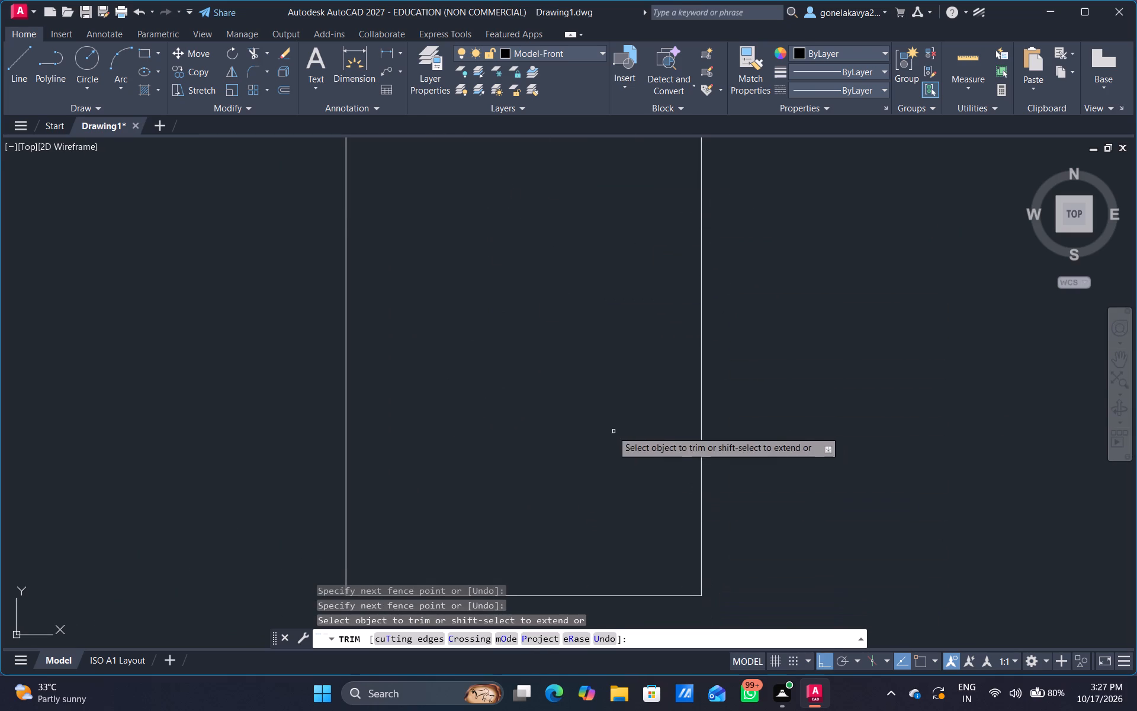
# Remove the pair of short cross lines and their stubs midway along the right long vertical partition.
pyautogui.scroll(-3, 611, 431)
pyautogui.moveTo(585, 409); pyautogui.dragTo(631, 630, button='middle')
pyautogui.scroll(-6, 599, 479)
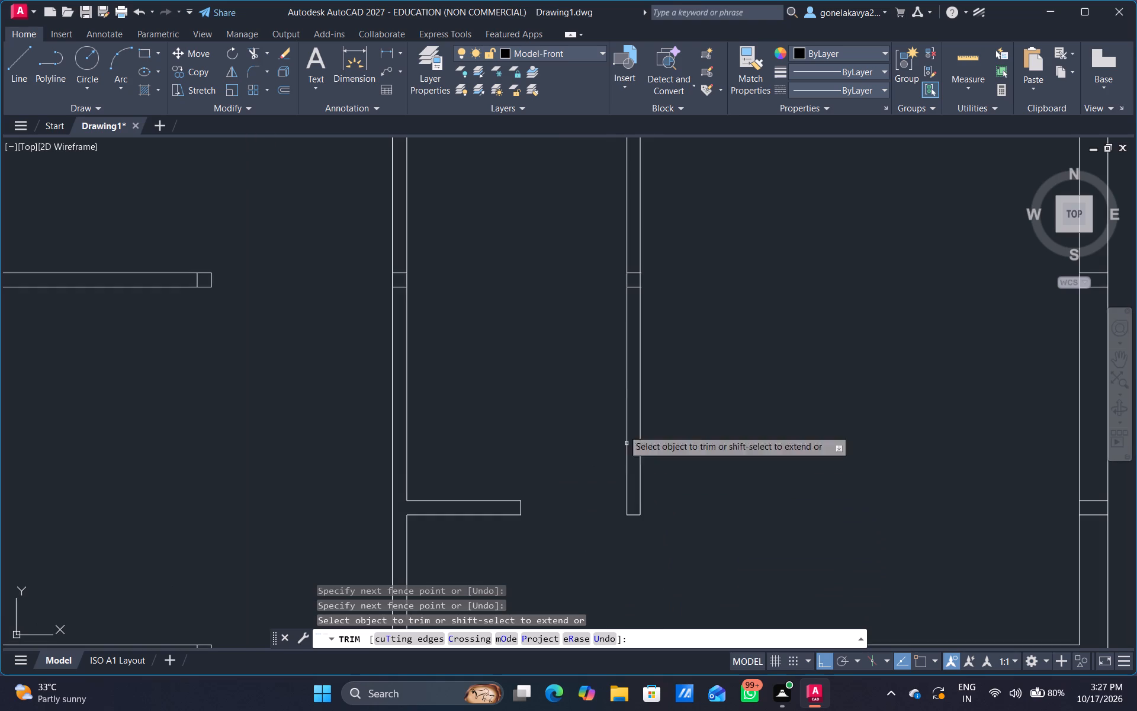
pyautogui.scroll(4, 622, 299)
pyautogui.moveTo(621, 293); pyautogui.dragTo(521, 532, button='middle')
pyautogui.scroll(3, 598, 459)
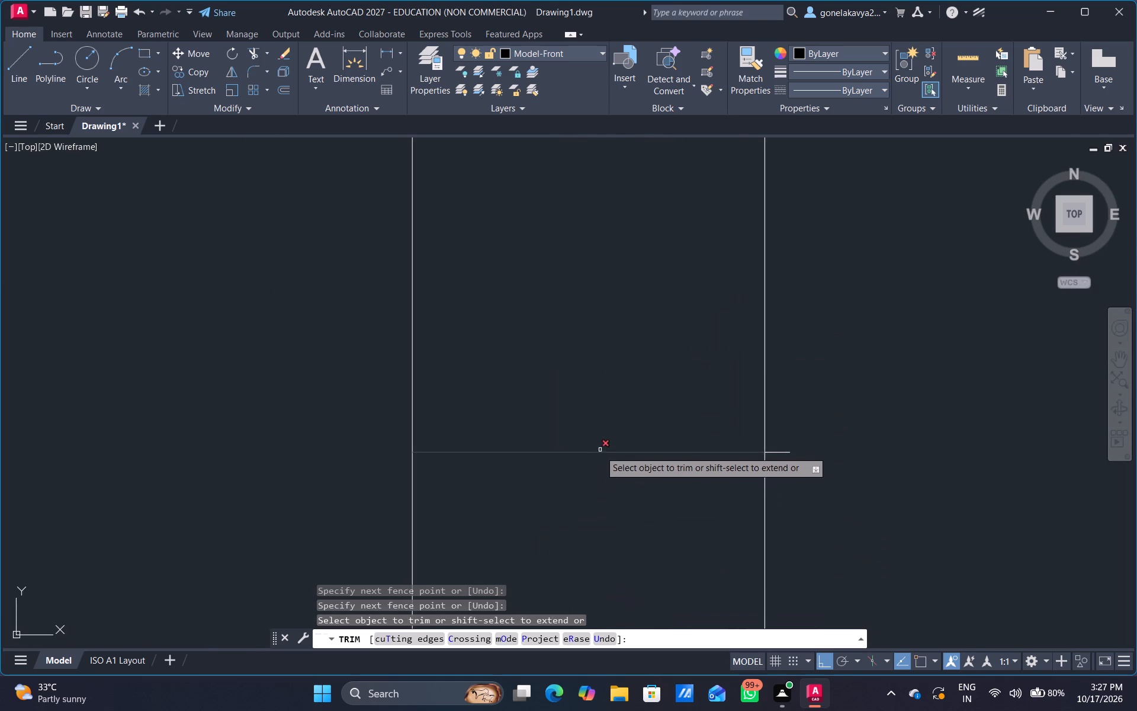
pyautogui.moveTo(604, 459); pyautogui.dragTo(602, 401)
pyautogui.moveTo(596, 444); pyautogui.dragTo(615, 492)
pyautogui.moveTo(786, 465); pyautogui.dragTo(772, 409)
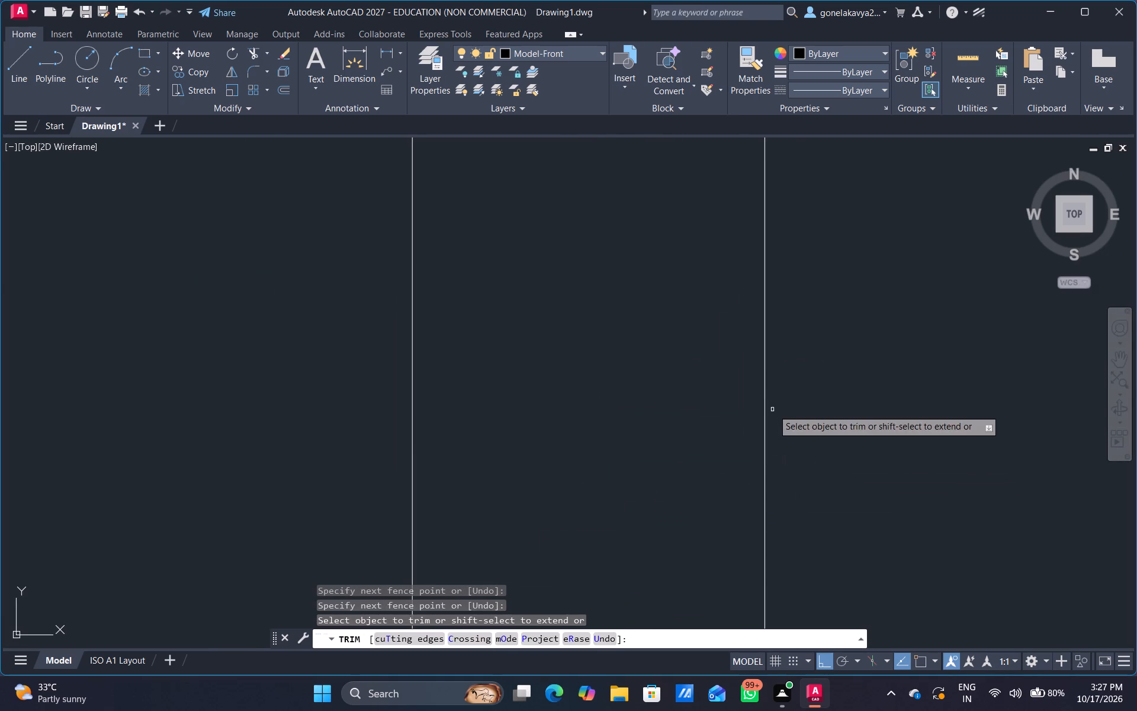
pyautogui.scroll(-3, 773, 411)
pyautogui.moveTo(724, 410); pyautogui.dragTo(694, 555, button='middle')
pyautogui.scroll(4, 699, 507)
pyautogui.moveTo(767, 229); pyautogui.dragTo(778, 481)
pyautogui.moveTo(1013, 275); pyautogui.dragTo(1016, 341)
# Trim the crossing lines where the right long vertical partition joins the top outer wall.
pyautogui.scroll(-4, 735, 378)
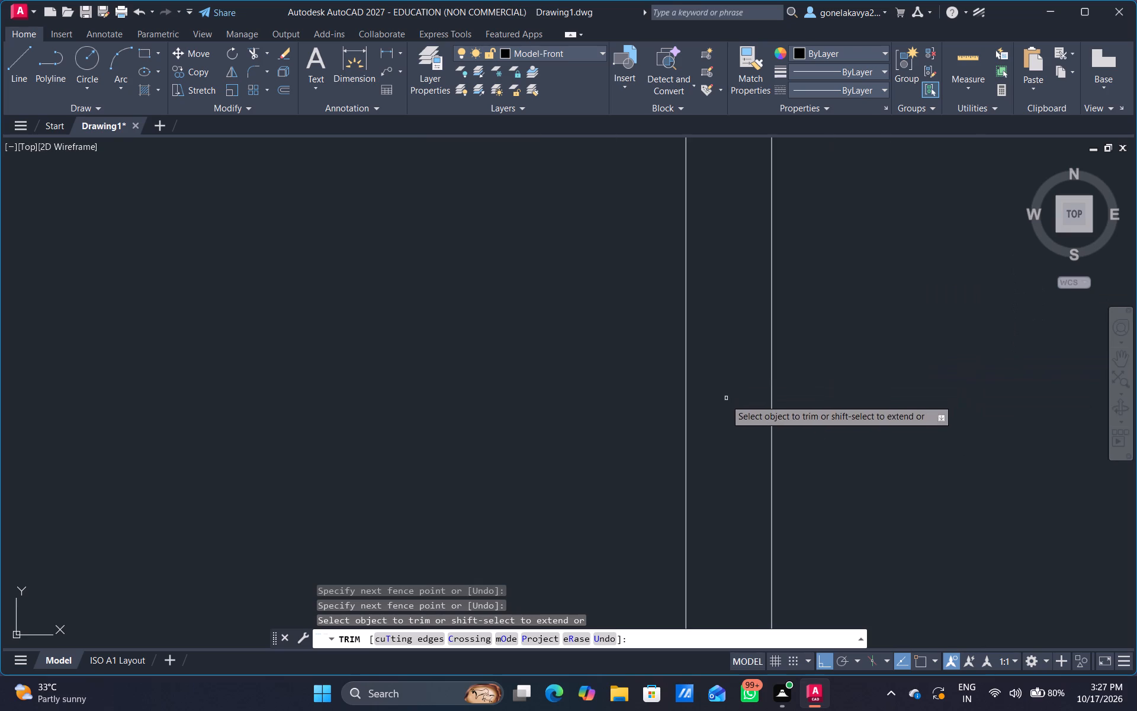
pyautogui.scroll(-3, 720, 390)
pyautogui.moveTo(712, 428); pyautogui.dragTo(705, 608, button='middle')
pyautogui.scroll(3, 695, 356)
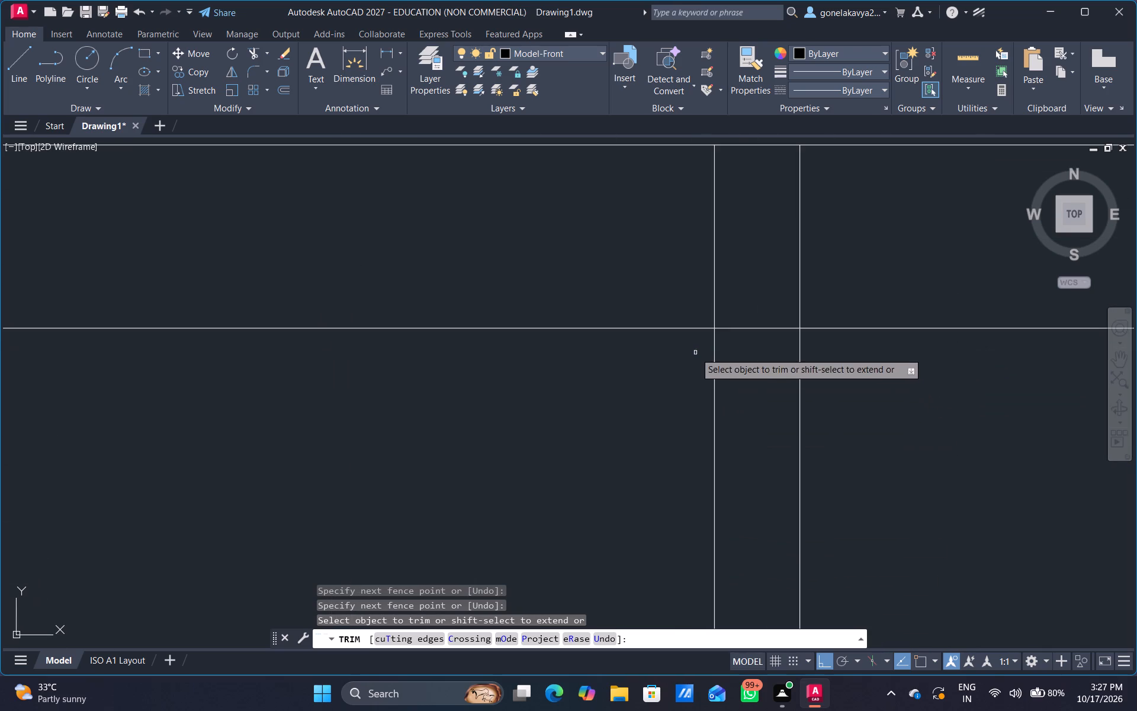
pyautogui.moveTo(644, 263); pyautogui.dragTo(1125, 155)
pyautogui.moveTo(763, 290); pyautogui.dragTo(744, 559)
# Remove the pair of short cross lines midway along the left long vertical partition.
pyautogui.scroll(-4, 744, 561)
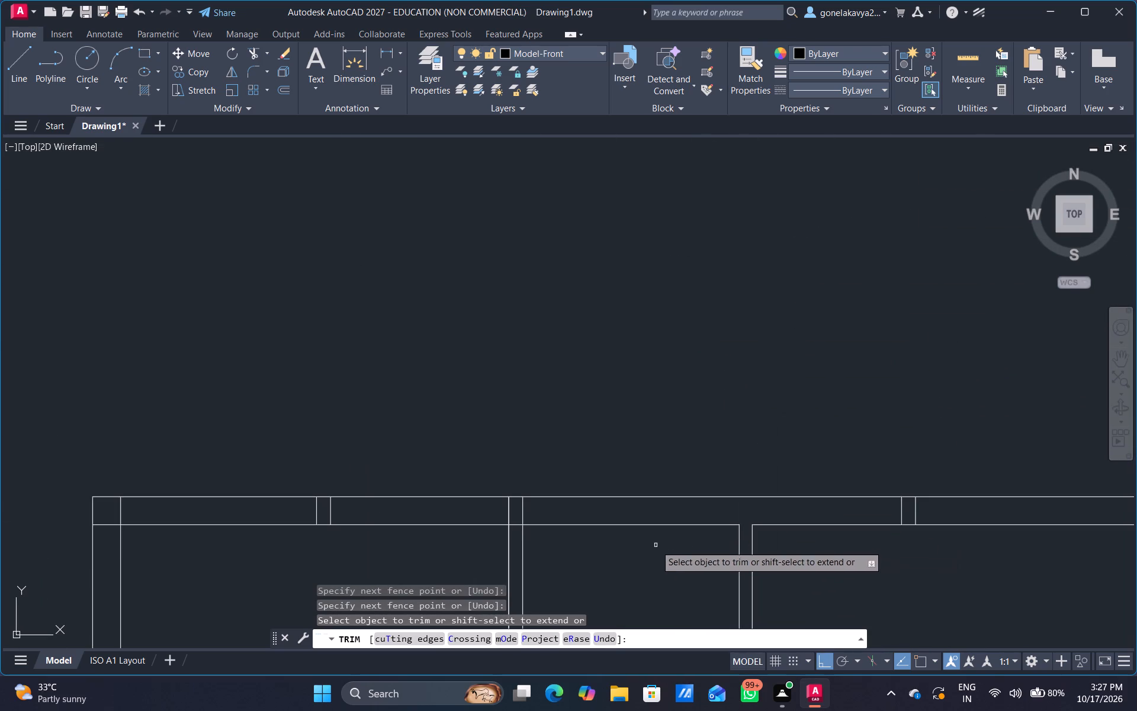
pyautogui.moveTo(653, 550); pyautogui.dragTo(1067, 372, button='middle')
pyautogui.scroll(3, 932, 518)
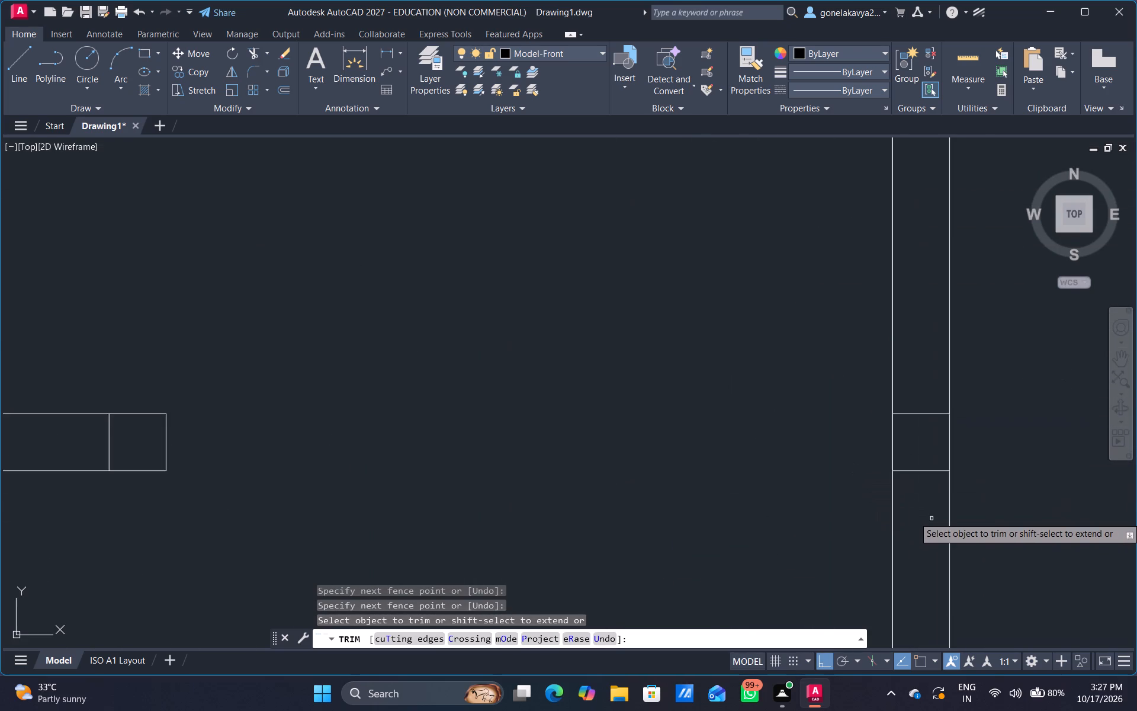
pyautogui.moveTo(936, 529); pyautogui.dragTo(900, 611, button='middle')
pyautogui.moveTo(884, 595); pyautogui.dragTo(857, 384)
# Trim the crossing lines where the left long vertical partition joins the top outer wall.
pyautogui.scroll(-4, 855, 389)
pyautogui.moveTo(808, 431); pyautogui.dragTo(751, 629, button='middle')
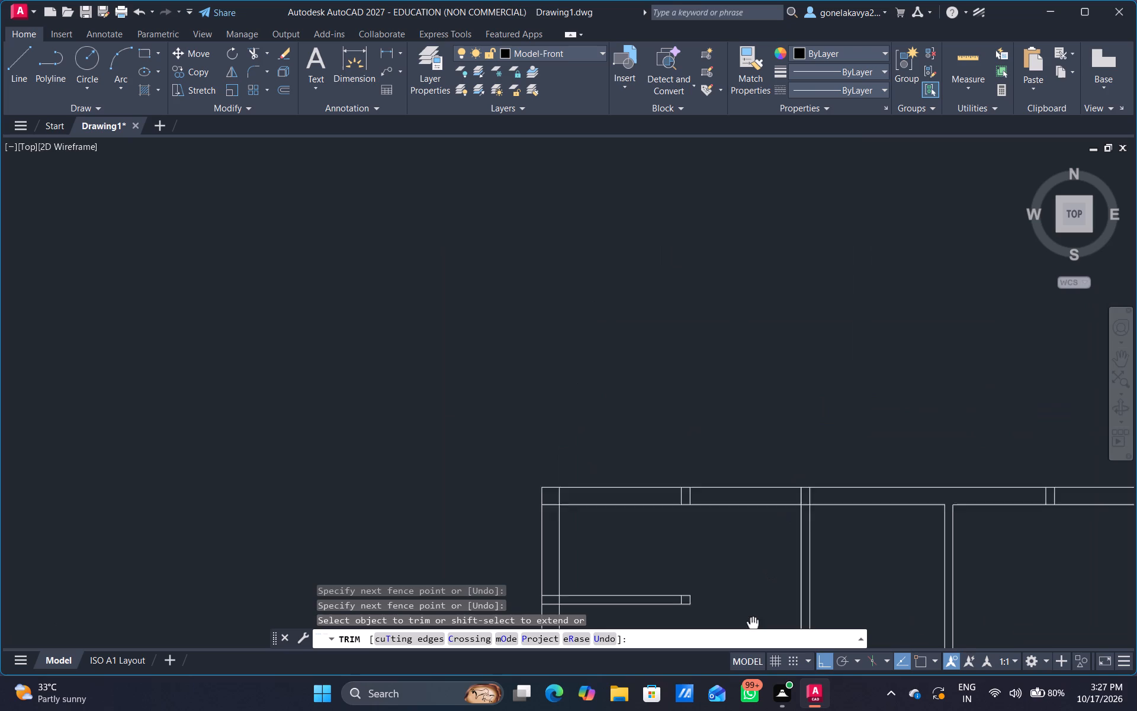
pyautogui.moveTo(751, 629); pyautogui.dragTo(751, 630, button='middle')
pyautogui.scroll(5, 811, 518)
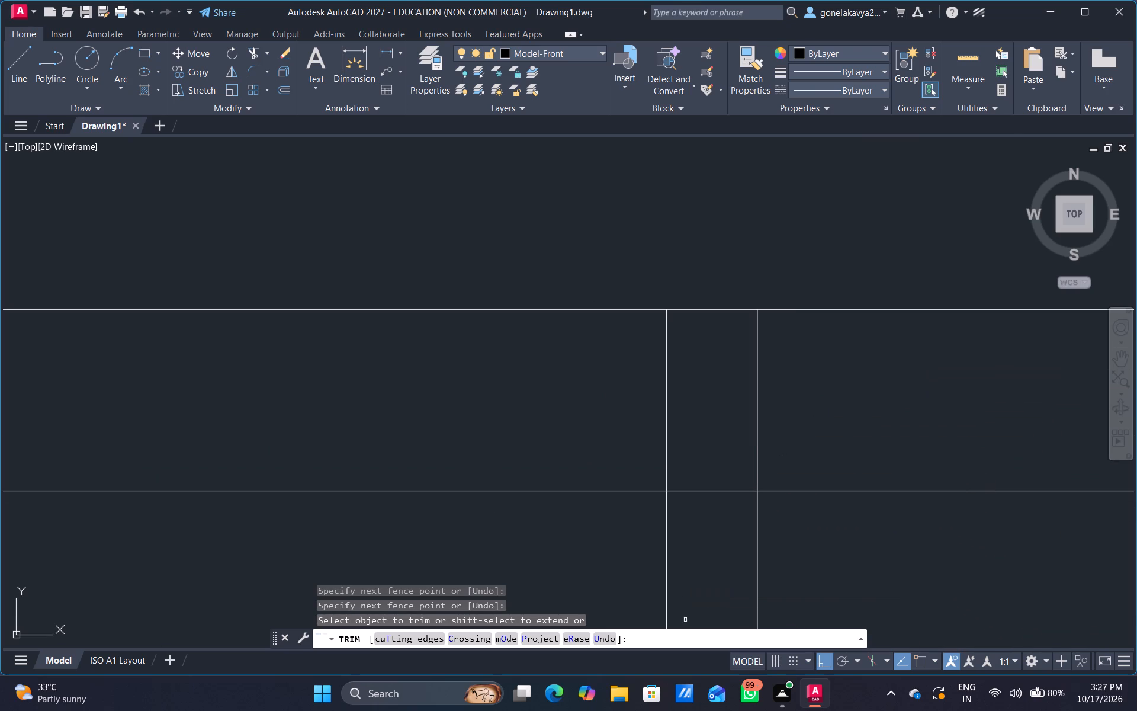
pyautogui.moveTo(323, 353); pyautogui.dragTo(758, 364)
pyautogui.moveTo(660, 429); pyautogui.dragTo(692, 563)
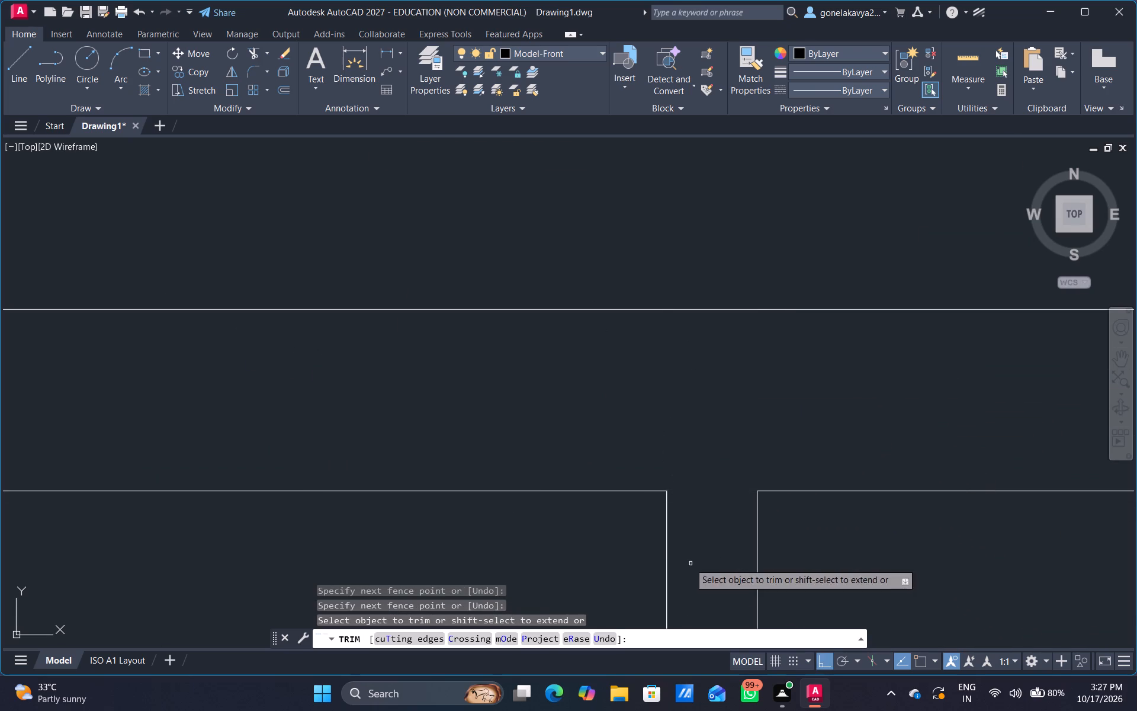
# Remove the two short cross lines in the top outer wall above the right-hand room.
pyautogui.scroll(-4, 653, 519)
pyautogui.moveTo(706, 572); pyautogui.dragTo(279, 398, button='middle')
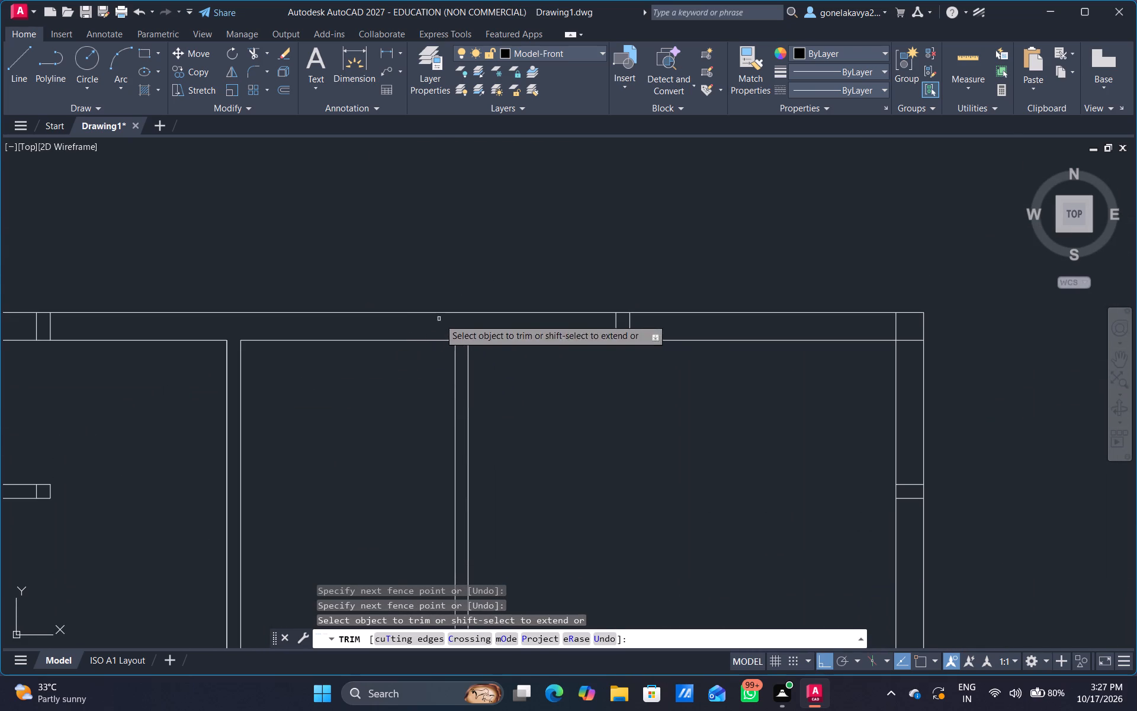
pyautogui.scroll(3, 553, 325)
pyautogui.moveTo(574, 331); pyautogui.dragTo(898, 326)
# Trim the overlapping inner wall lines at the top-right corner of the outer walls.
pyautogui.scroll(-3, 910, 342)
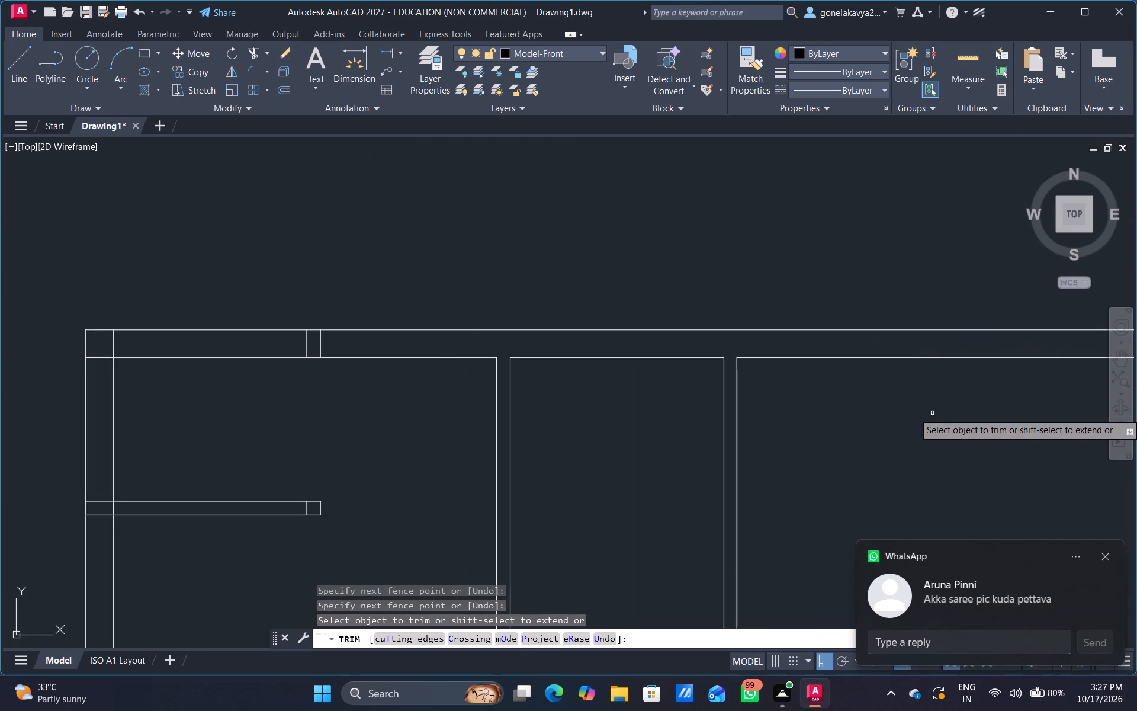
pyautogui.moveTo(937, 424); pyautogui.dragTo(390, 409, button='middle')
pyautogui.scroll(3, 592, 335)
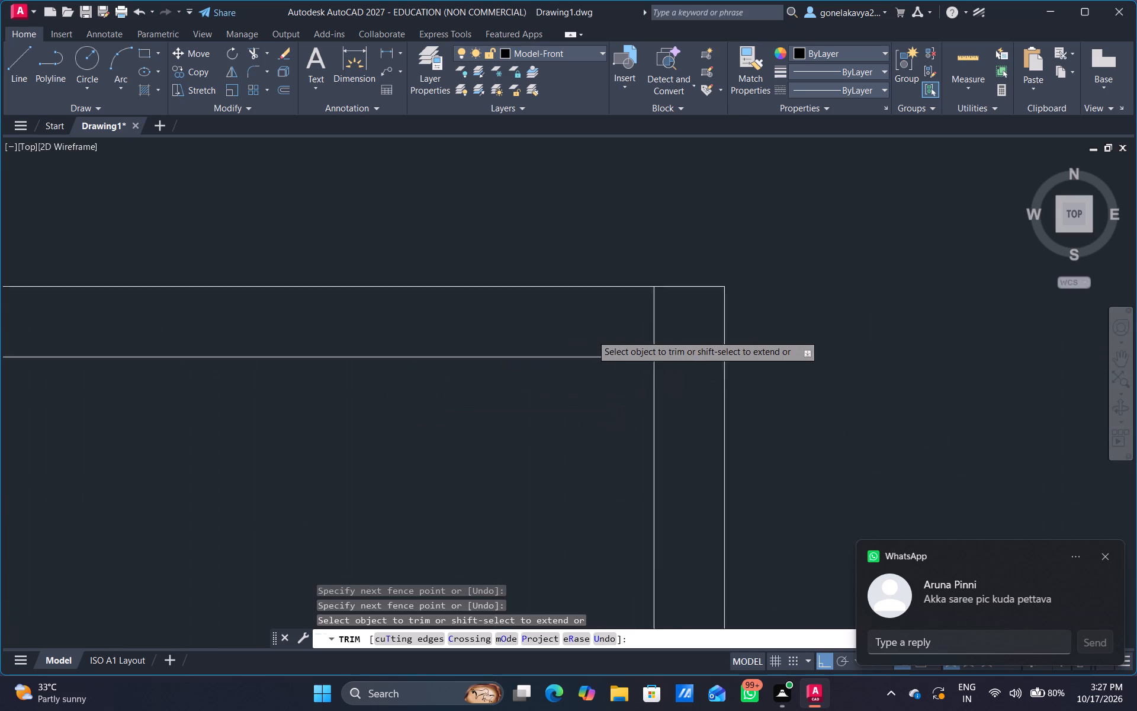
pyautogui.scroll(1, 592, 335)
pyautogui.moveTo(592, 335); pyautogui.dragTo(879, 511)
# Remove the upper pair of short cross lines inside the right outer wall.
pyautogui.scroll(-5, 777, 465)
pyautogui.moveTo(757, 537); pyautogui.dragTo(665, 347, button='middle')
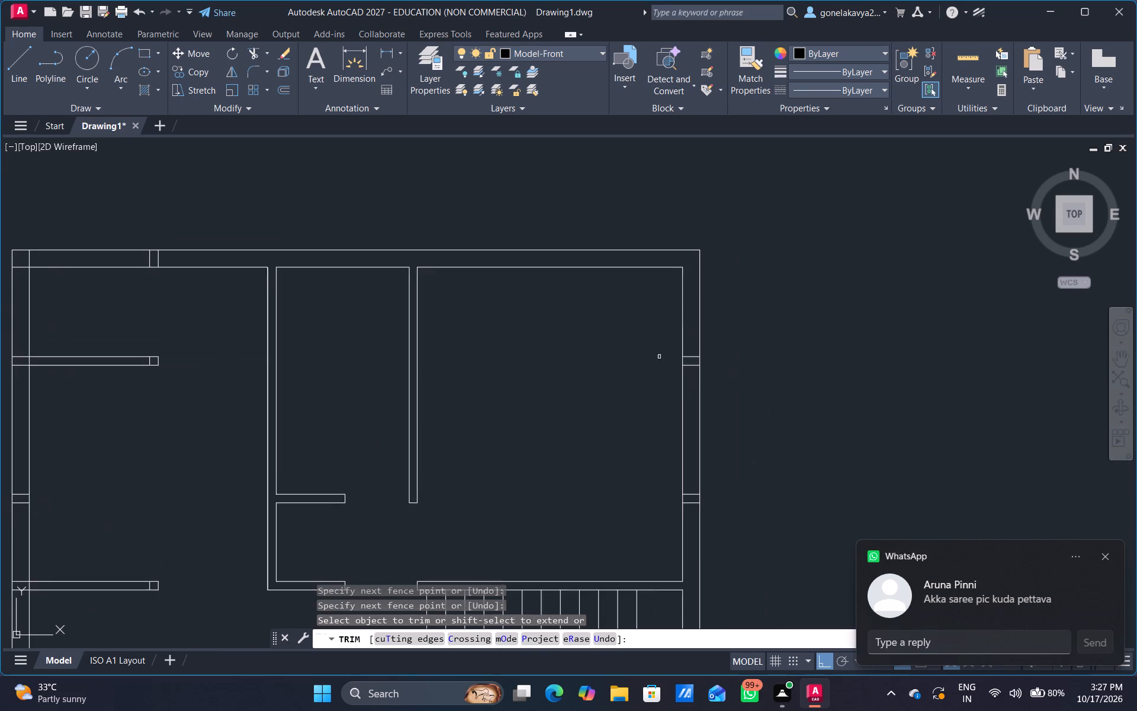
pyautogui.scroll(4, 694, 370)
pyautogui.moveTo(694, 370); pyautogui.dragTo(644, 152)
# Trim the lower pair of short cross lines inside the right outer wall, above the staircase.
pyautogui.scroll(-4, 672, 261)
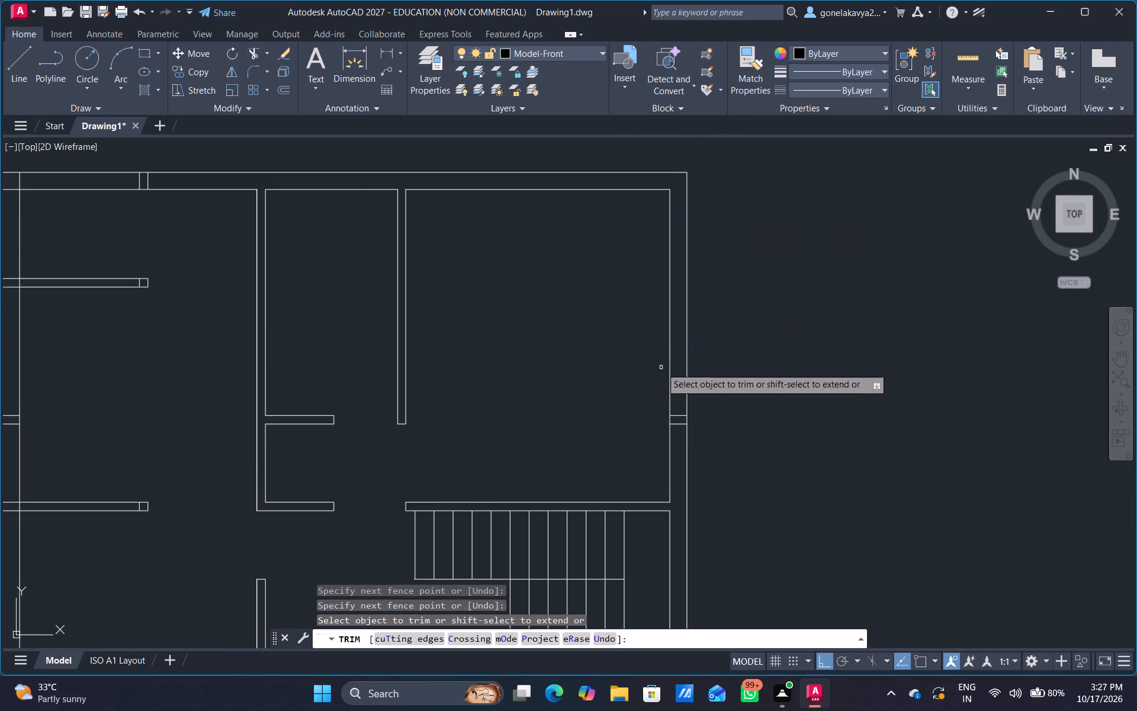
pyautogui.scroll(3, 669, 445)
pyautogui.moveTo(713, 419); pyautogui.dragTo(669, 222)
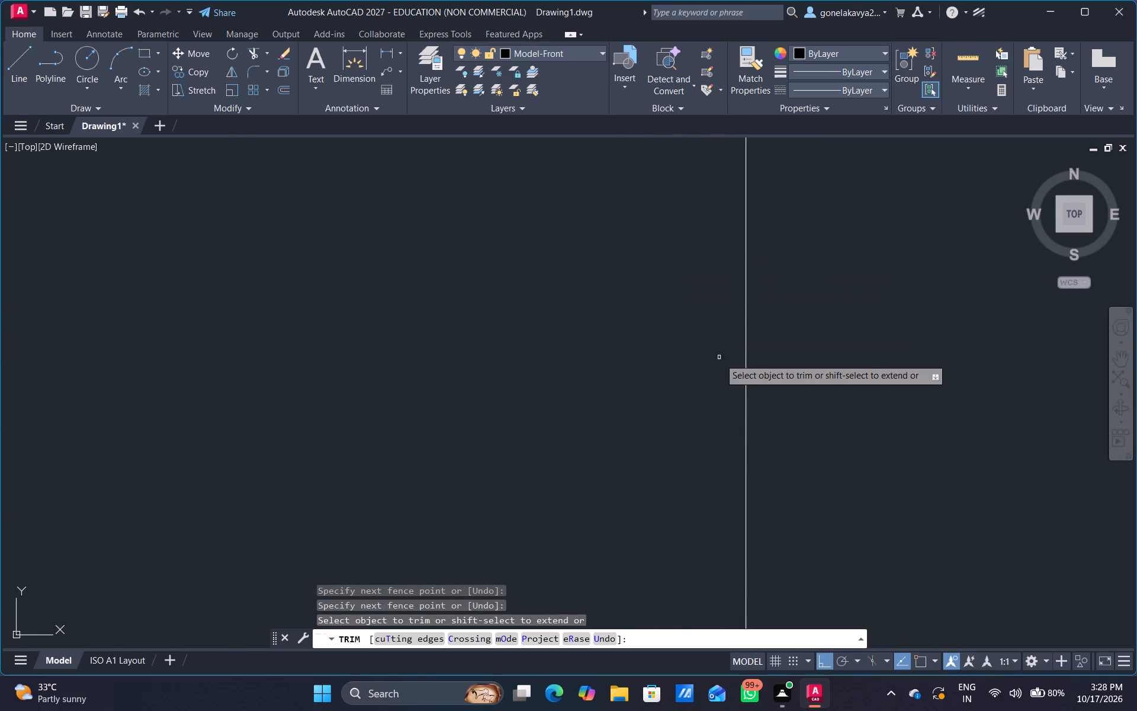
pyautogui.scroll(-4, 722, 361)
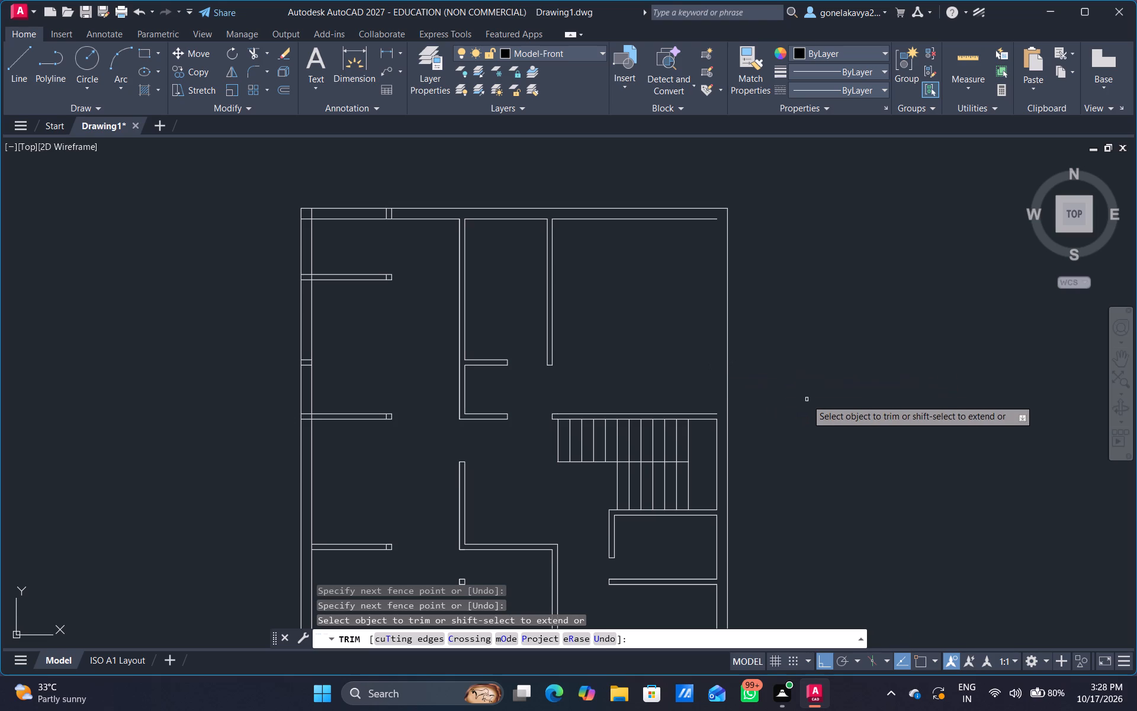
# Extend the inner line of the right outer wall from the staircase partition up to the top wall's inner line.
pyautogui.press('Escape')
pyautogui.write('EX')
pyautogui.press('space')
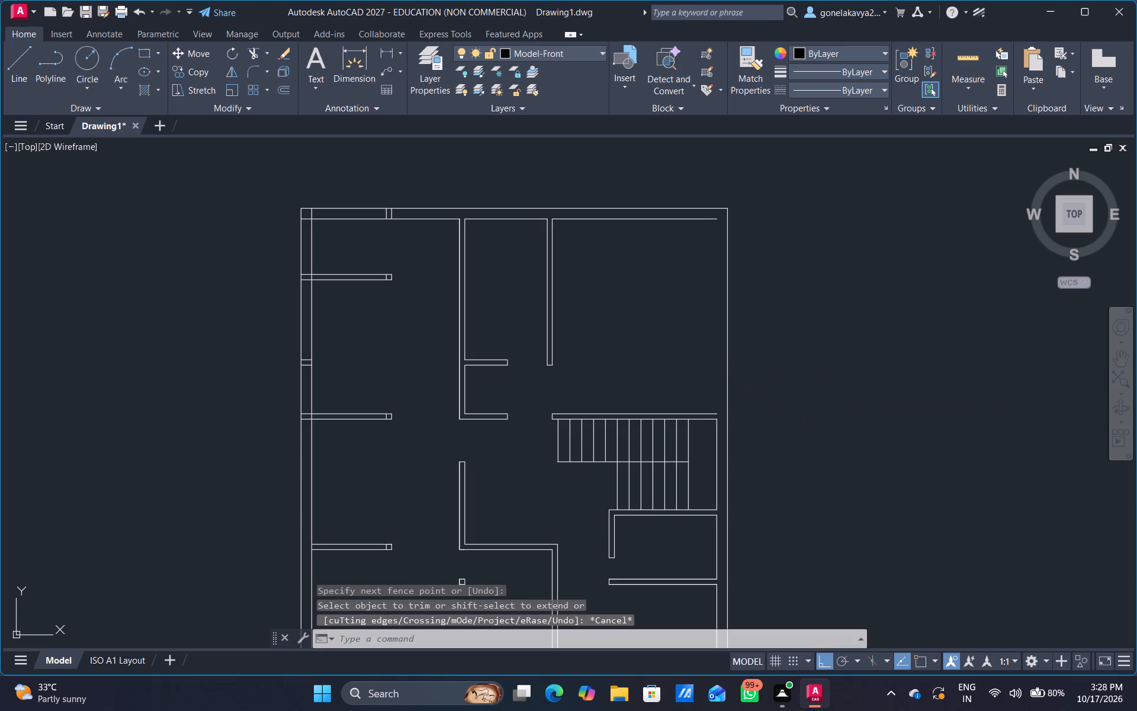
pyautogui.click(715, 432)
pyautogui.click(715, 428)
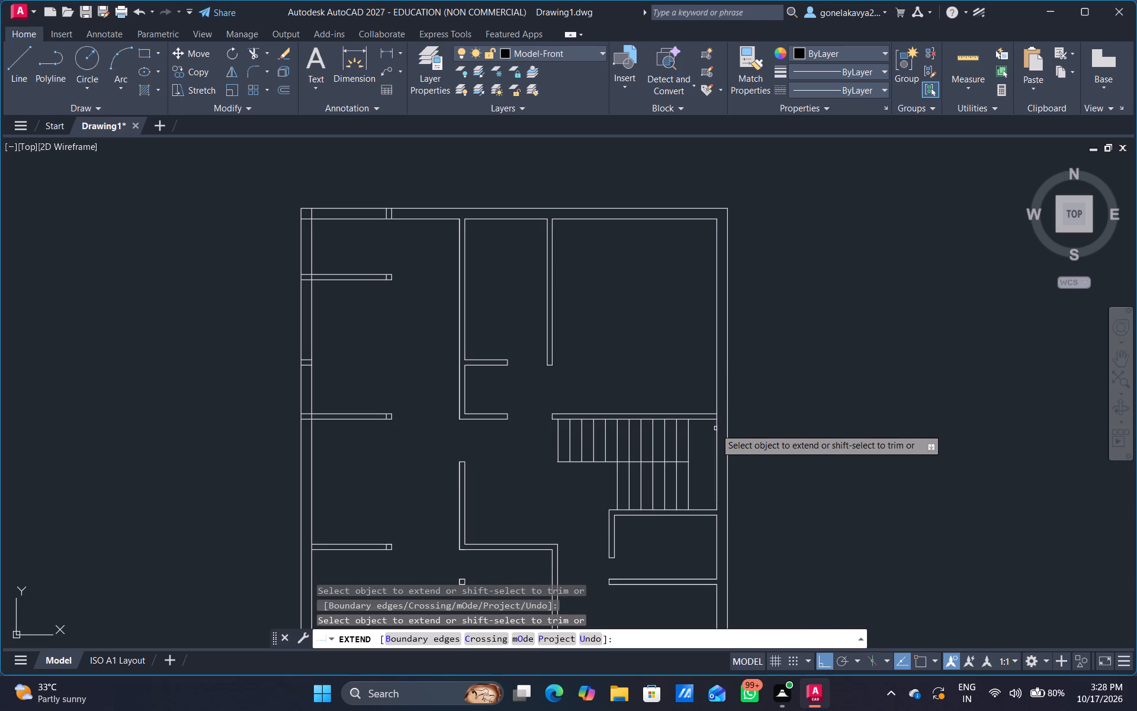
pyautogui.press('Escape')
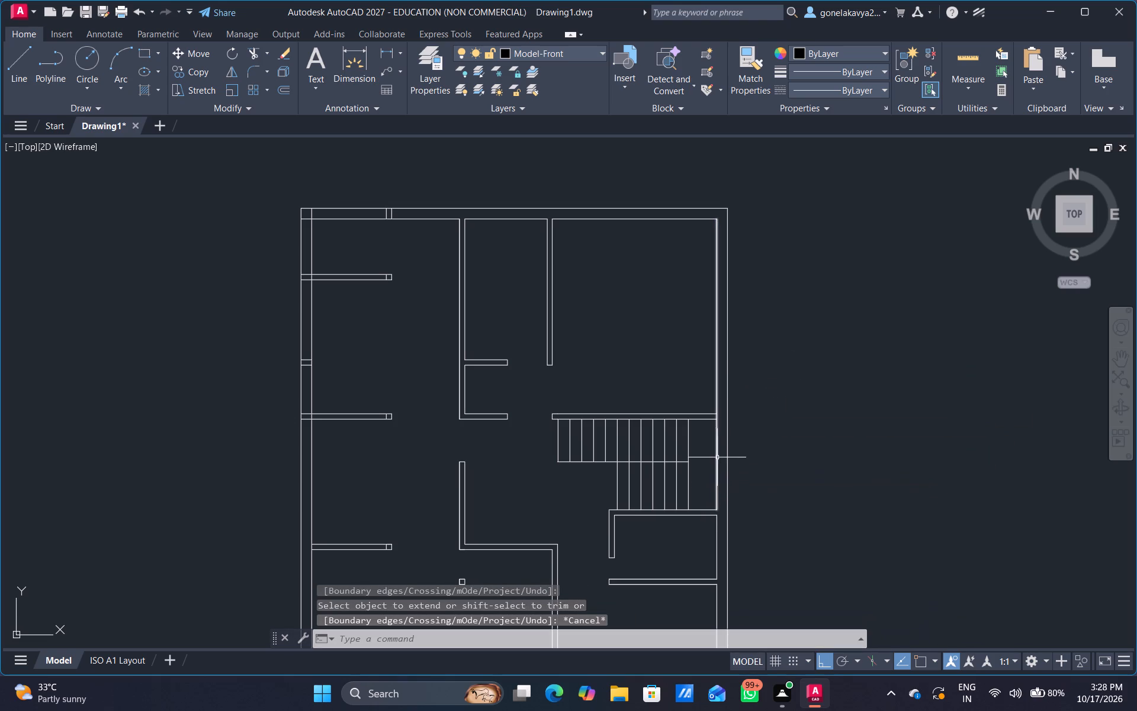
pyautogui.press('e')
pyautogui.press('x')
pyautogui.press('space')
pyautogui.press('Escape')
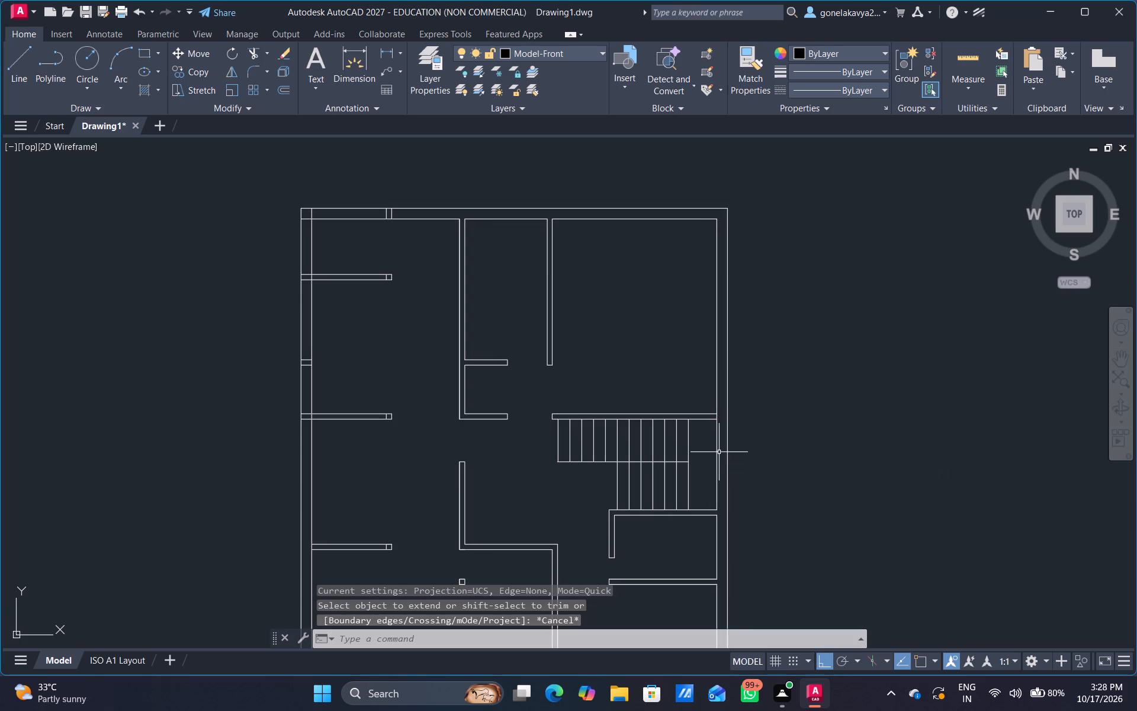
# Trim the right outer wall's inner line between the two faces of the partition above the staircase.
pyautogui.write('TR')
pyautogui.press('space')
pyautogui.scroll(5, 721, 411)
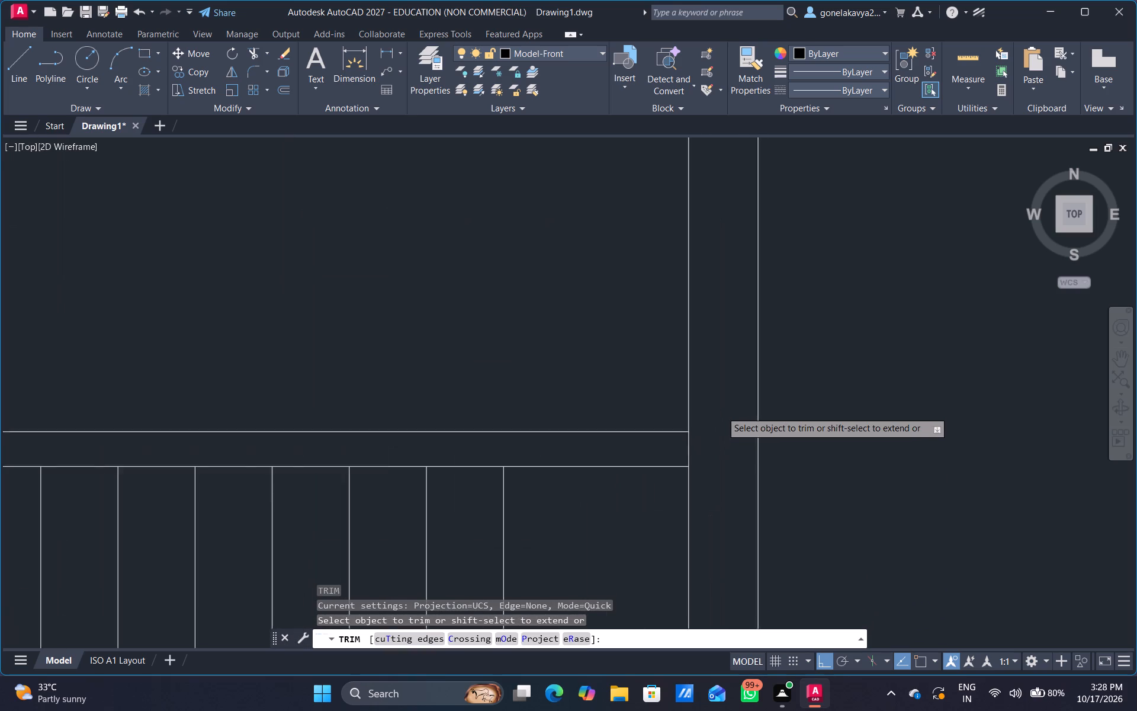
pyautogui.moveTo(690, 462); pyautogui.dragTo(633, 465)
pyautogui.scroll(-4, 670, 462)
# Trim the extra short line inside the free end of the uppermost partition on the left outer wall.
pyautogui.moveTo(643, 529); pyautogui.dragTo(647, 467, button='middle')
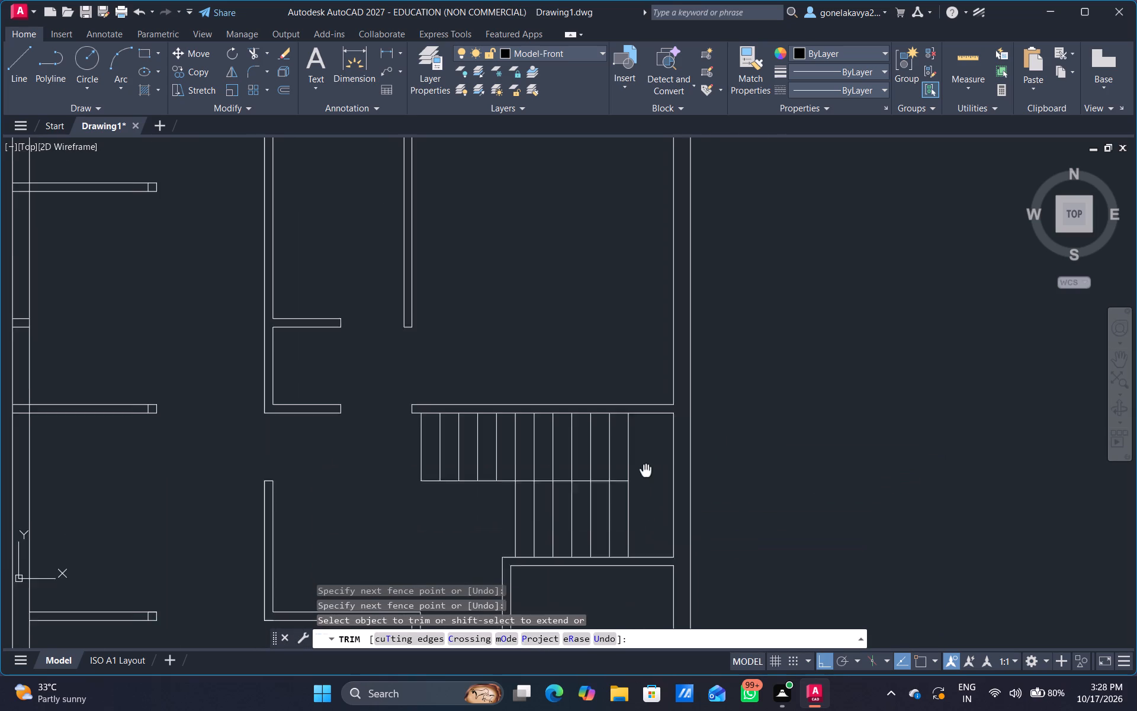
pyautogui.moveTo(647, 467); pyautogui.dragTo(788, 537, button='middle')
pyautogui.moveTo(261, 297); pyautogui.dragTo(368, 412, button='middle')
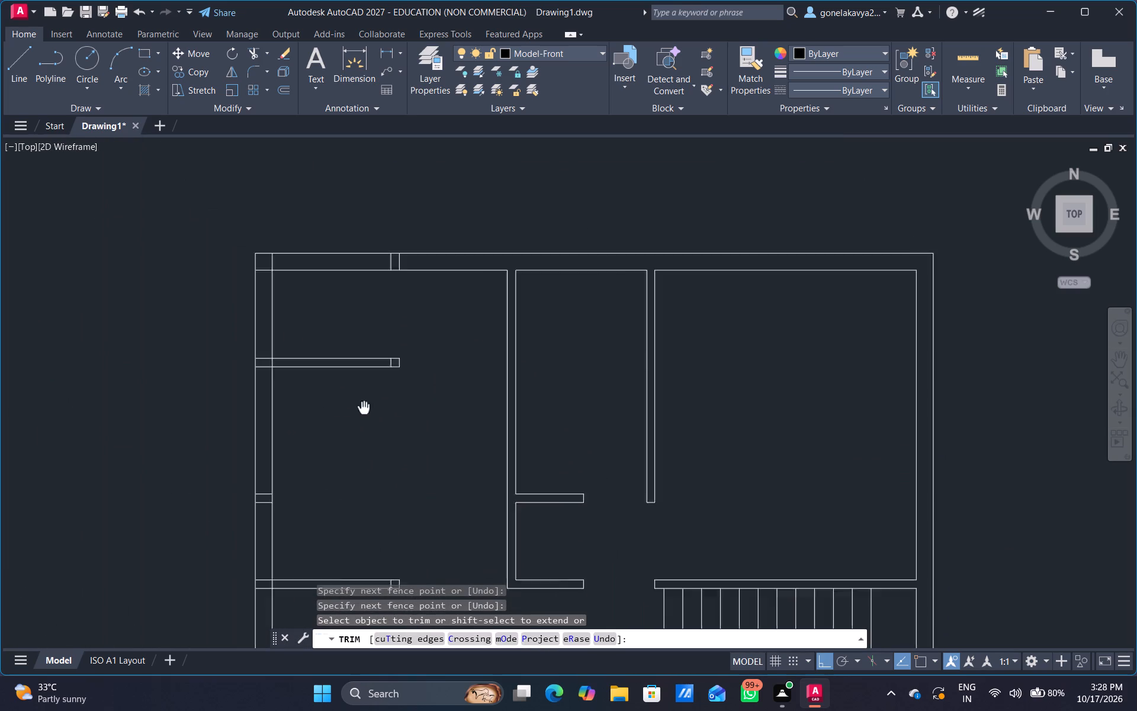
pyautogui.moveTo(368, 412); pyautogui.dragTo(411, 430, button='middle')
pyautogui.scroll(4, 423, 380)
pyautogui.moveTo(498, 414); pyautogui.dragTo(553, 414)
pyautogui.scroll(-2, 515, 222)
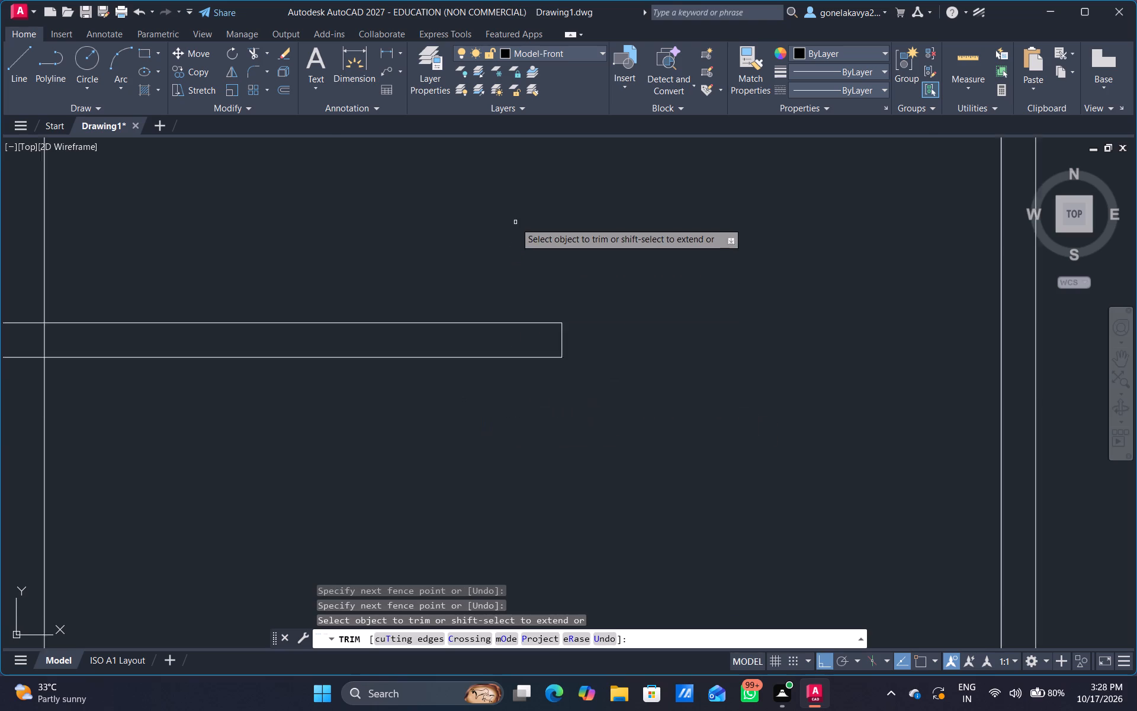
# Remove the pair of short cross lines in the top outer wall above the upper-left room.
pyautogui.scroll(-1, 515, 222)
pyautogui.moveTo(522, 233); pyautogui.dragTo(528, 524, button='middle')
pyautogui.scroll(2, 516, 396)
pyautogui.moveTo(507, 393); pyautogui.dragTo(657, 395)
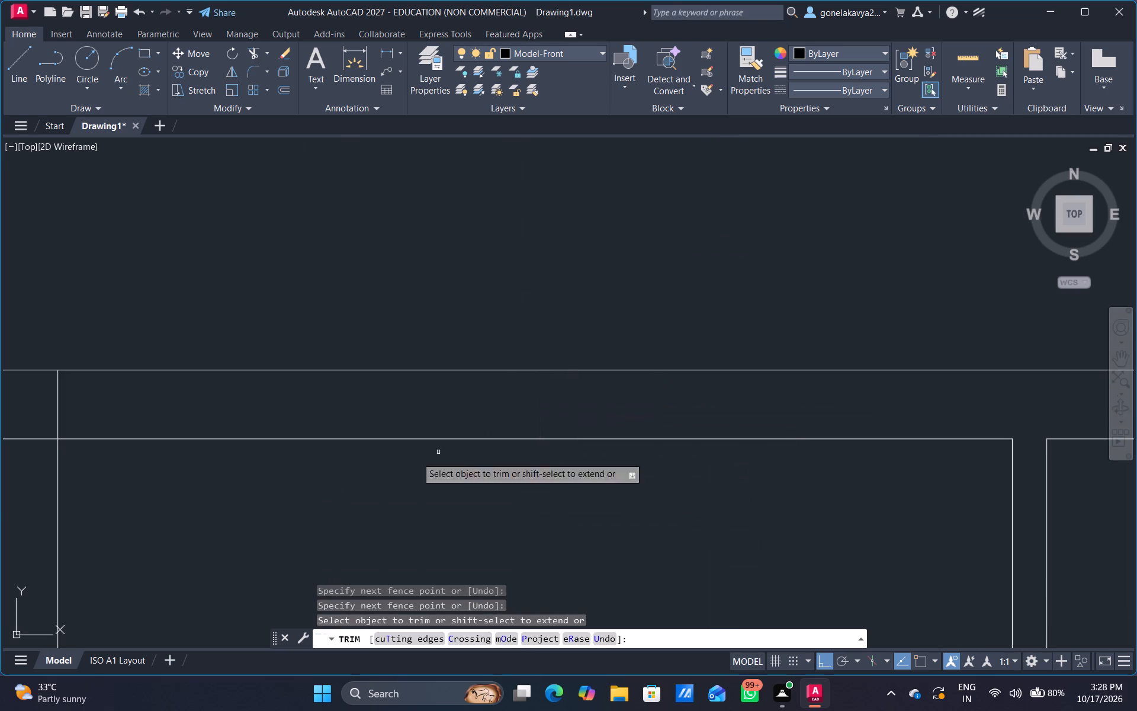
# Trim the overlapping inner wall lines at the top-left corner of the outer walls.
pyautogui.moveTo(0, 505); pyautogui.dragTo(292, 444, button='middle')
pyautogui.moveTo(195, 472); pyautogui.dragTo(713, 346, button='middle')
pyautogui.moveTo(513, 331); pyautogui.dragTo(584, 271)
# Trim the overlapping lines where the uppermost left partition meets the left outer wall, leaving an open wall junction.
pyautogui.scroll(-4, 635, 352)
pyautogui.scroll(1, 692, 443)
pyautogui.moveTo(692, 443); pyautogui.dragTo(564, 362, button='middle')
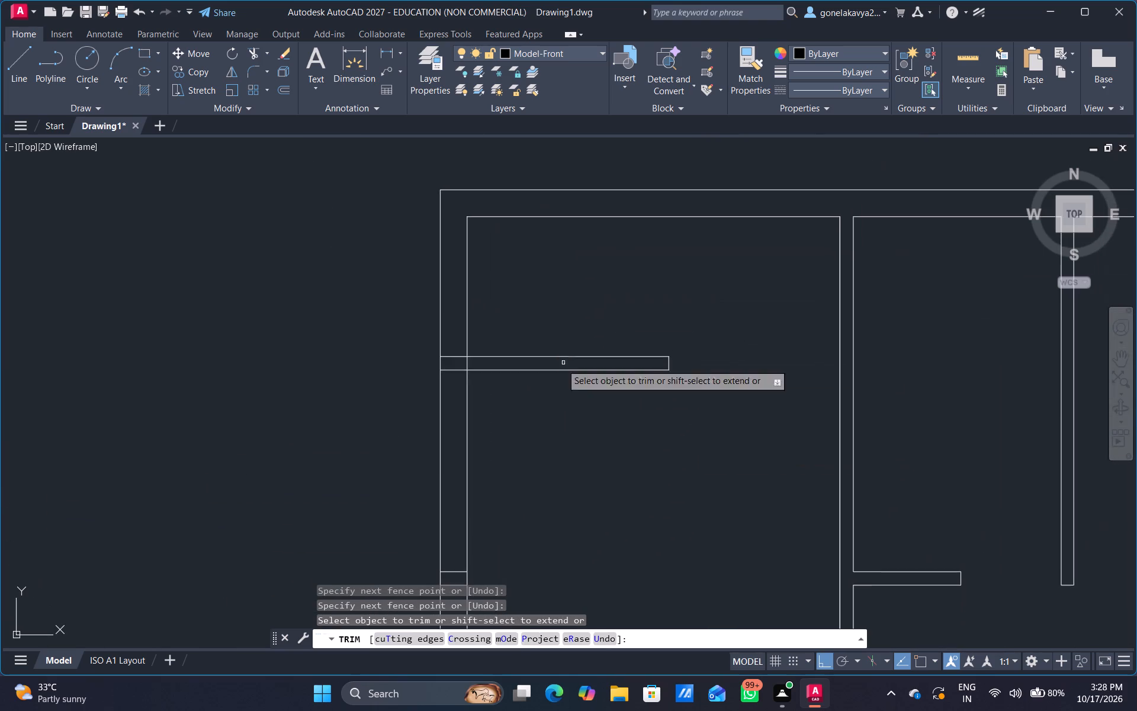
pyautogui.scroll(4, 450, 353)
pyautogui.moveTo(447, 334); pyautogui.dragTo(455, 448)
pyautogui.moveTo(460, 424); pyautogui.dragTo(576, 407)
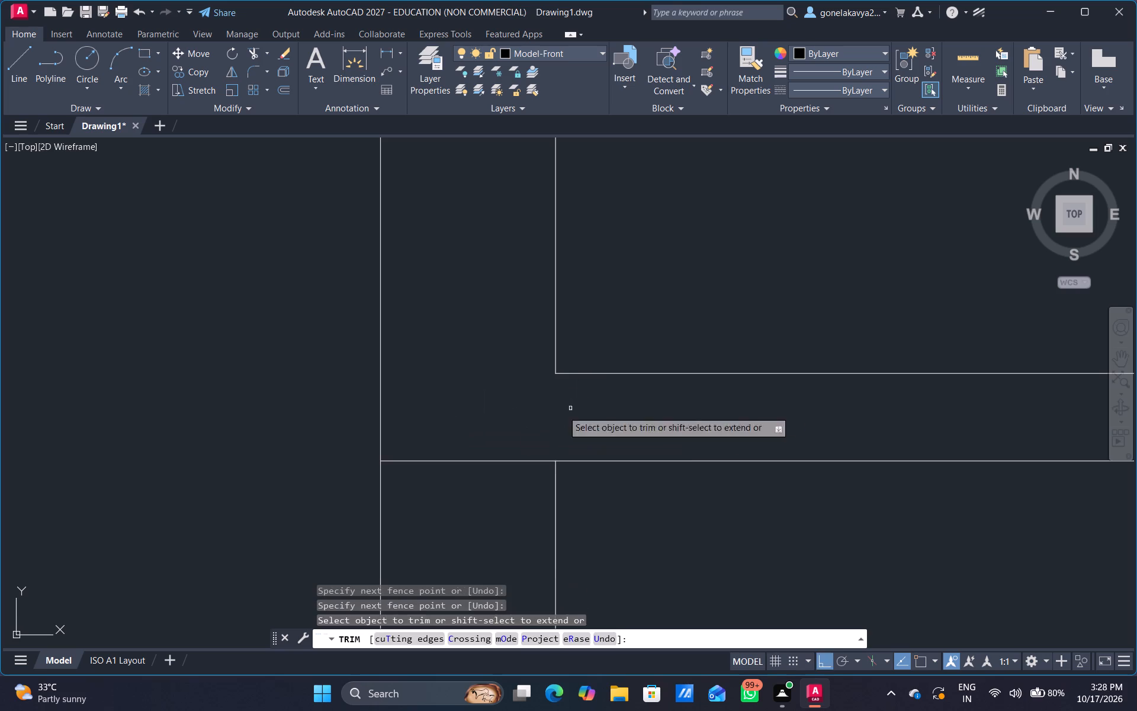
pyautogui.moveTo(468, 432); pyautogui.dragTo(483, 537)
pyautogui.scroll(-3, 648, 524)
pyautogui.moveTo(699, 542); pyautogui.dragTo(291, 518, button='middle')
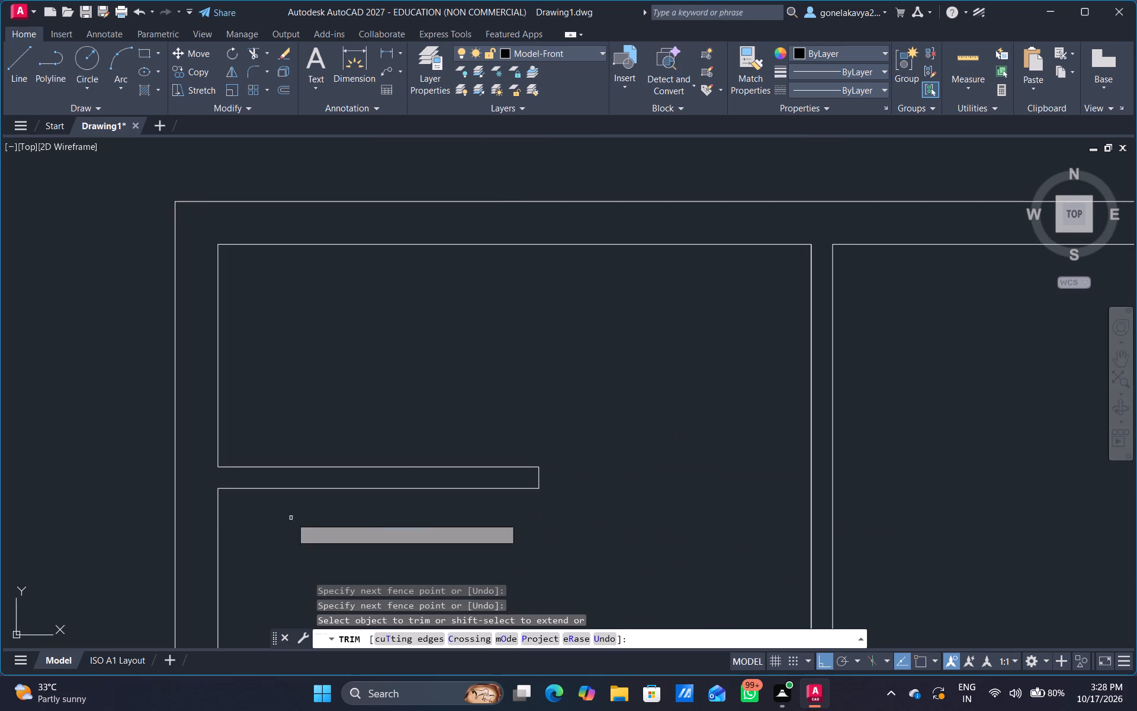
pyautogui.press('Escape')
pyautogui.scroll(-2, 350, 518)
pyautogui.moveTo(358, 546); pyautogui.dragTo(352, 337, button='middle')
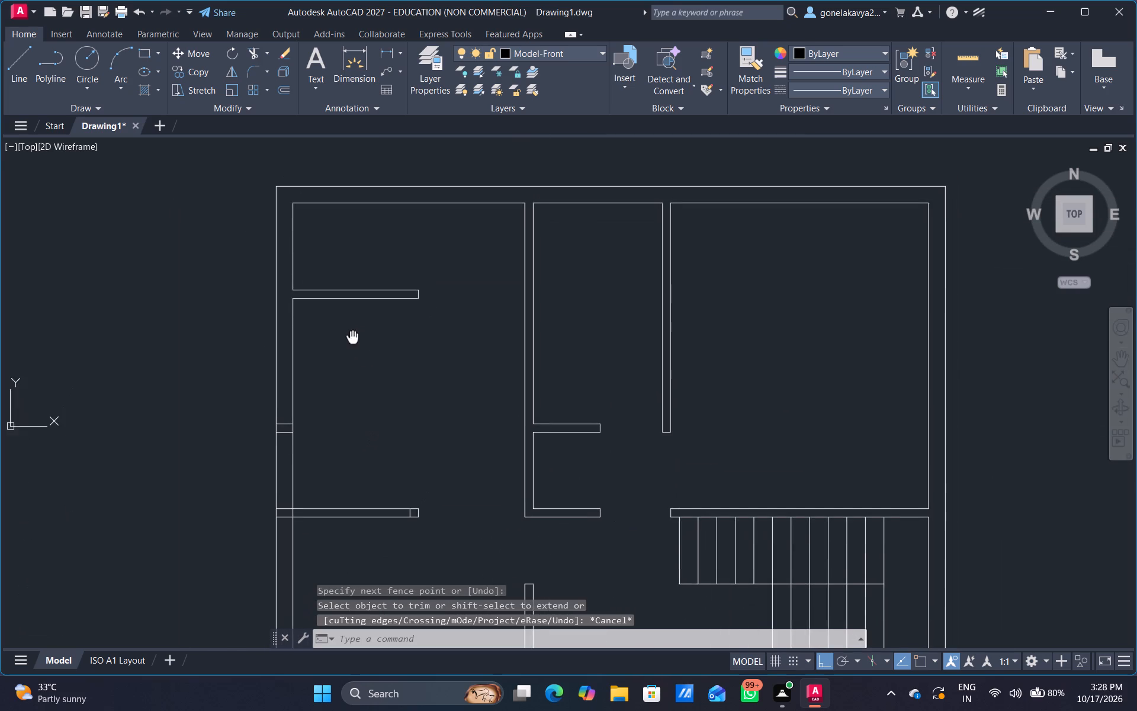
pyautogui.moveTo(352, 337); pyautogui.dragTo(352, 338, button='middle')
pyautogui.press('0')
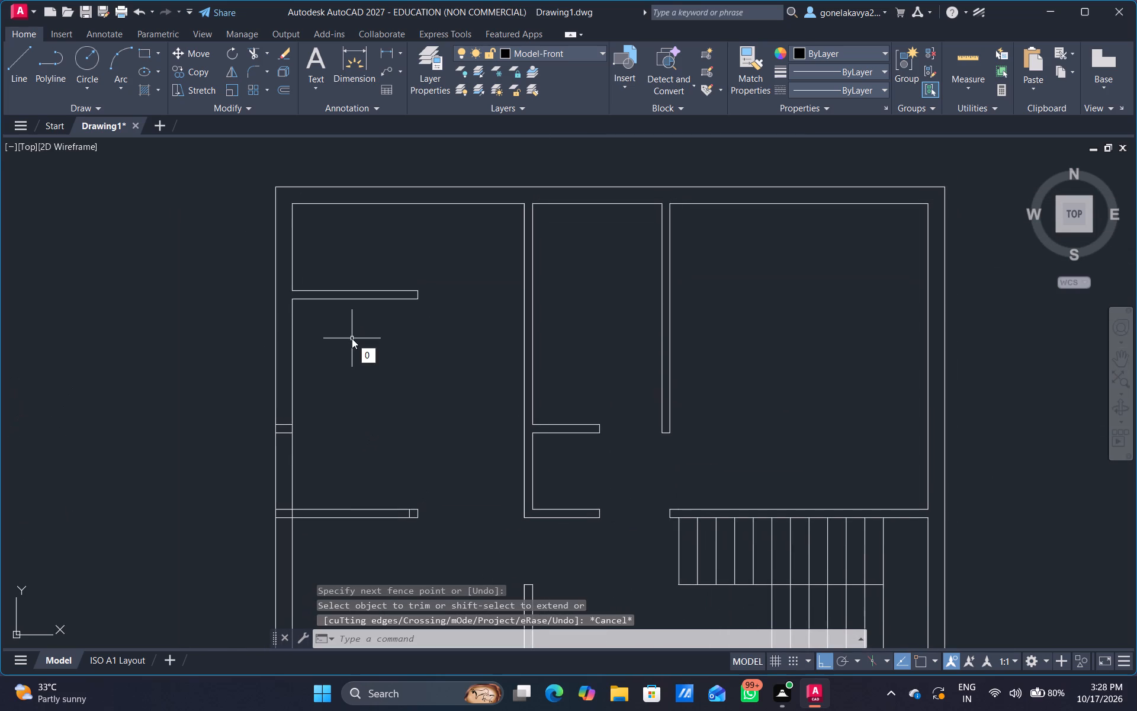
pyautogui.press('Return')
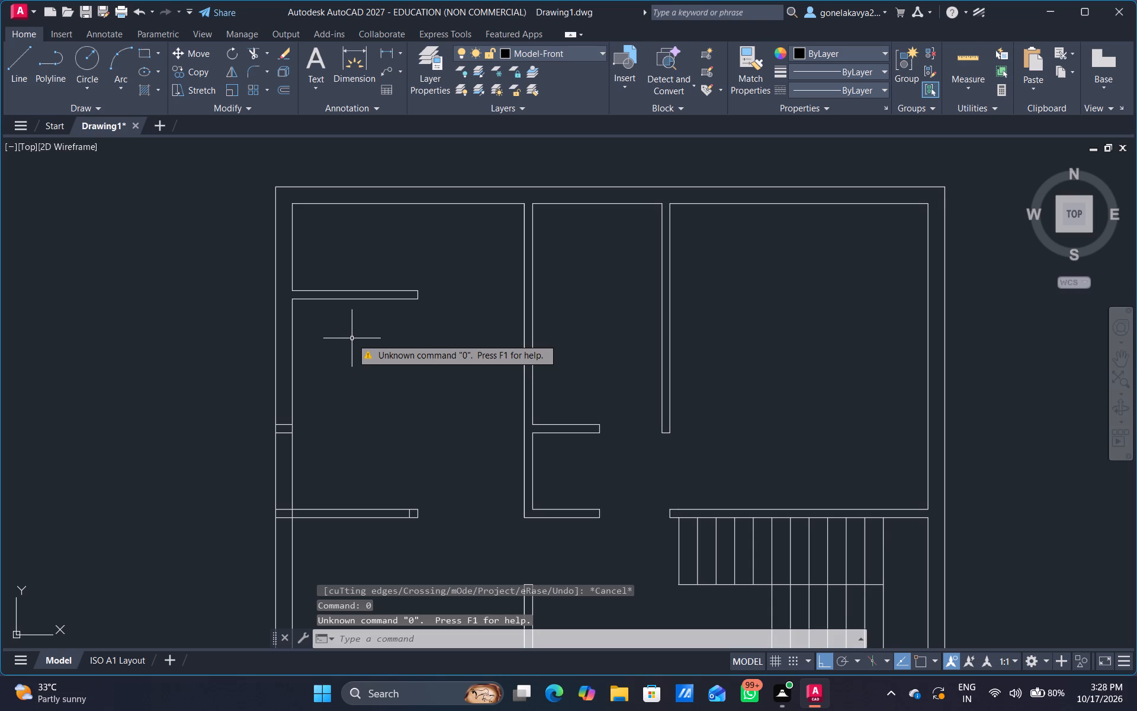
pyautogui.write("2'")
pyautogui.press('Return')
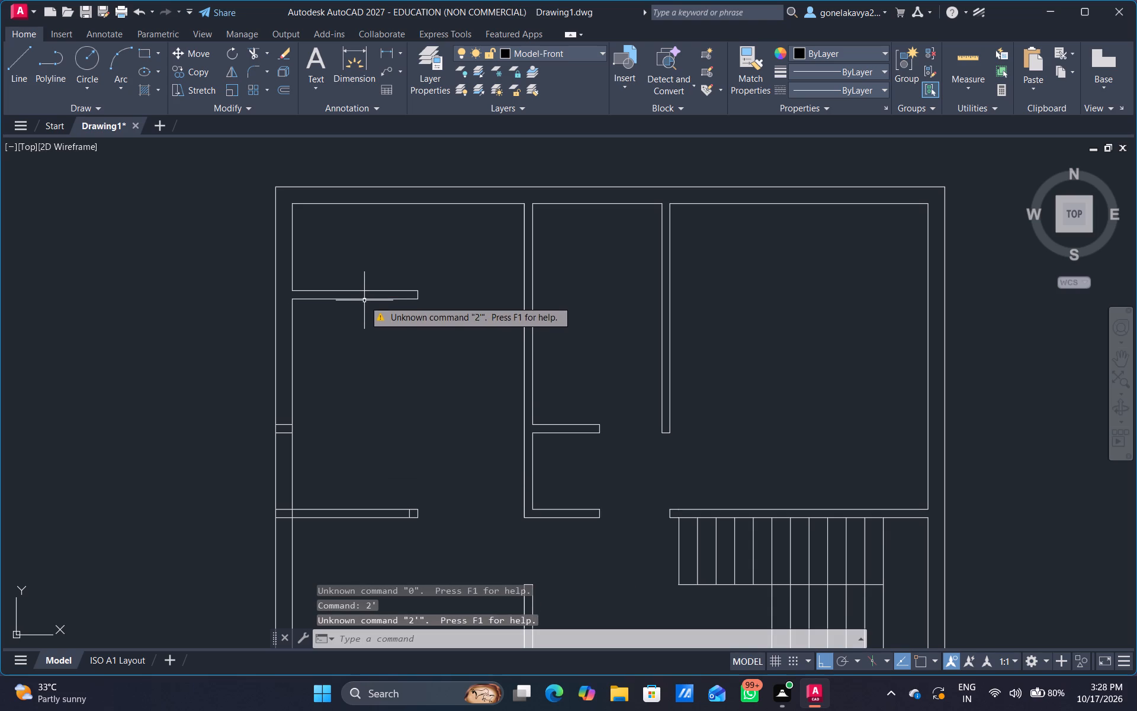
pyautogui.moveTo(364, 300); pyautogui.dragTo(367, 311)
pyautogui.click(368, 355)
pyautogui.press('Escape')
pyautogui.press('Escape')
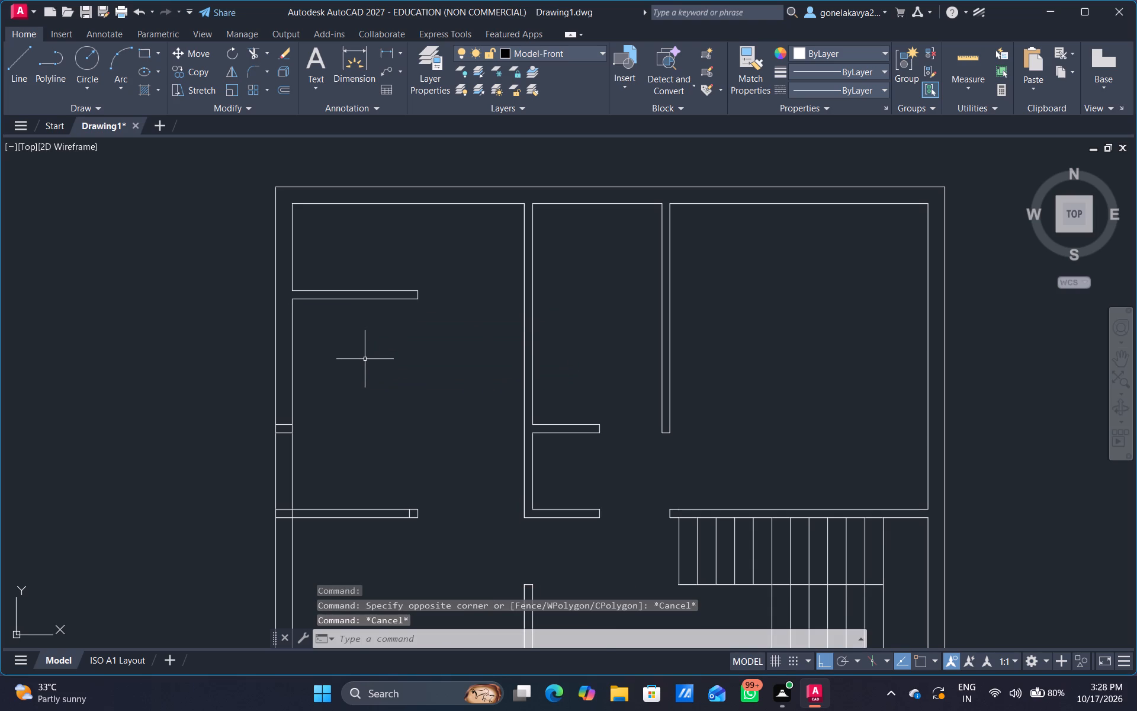
# Offset the left outer wall's inner line and the uppermost left partition's lower line 2' into the room below that partition.
pyautogui.press('o')
pyautogui.press('Return')
pyautogui.write("2'")
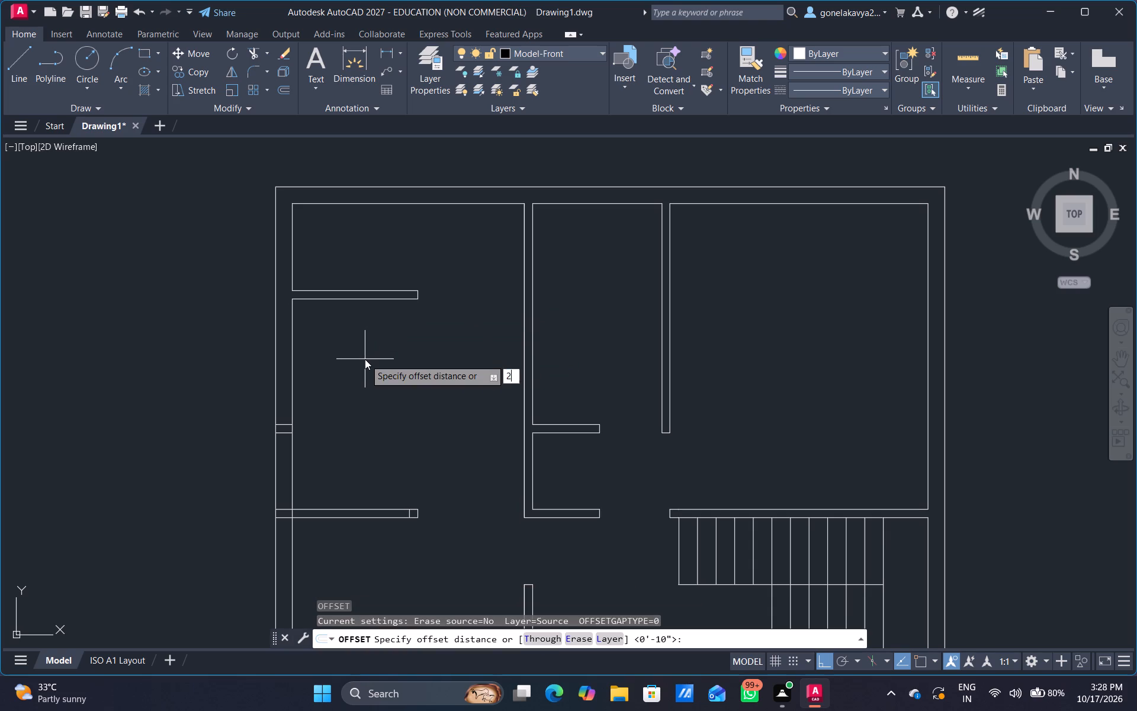
pyautogui.press('Return')
pyautogui.click(292, 399)
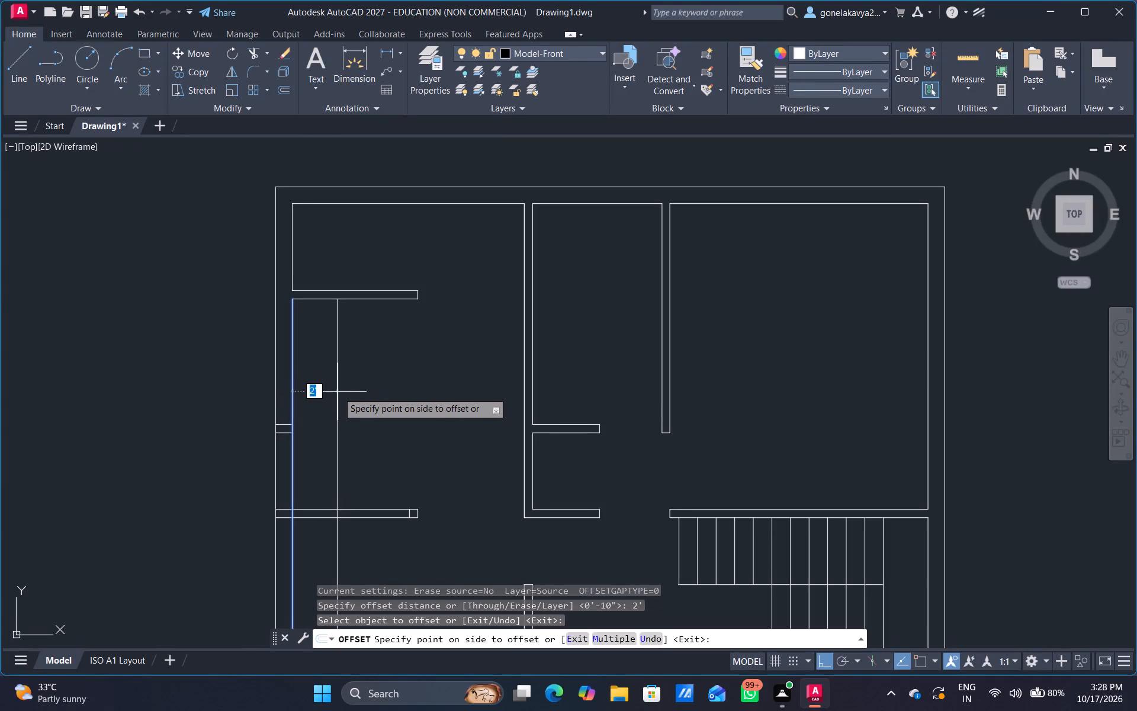
pyautogui.click(339, 391)
pyautogui.moveTo(367, 300); pyautogui.dragTo(369, 332)
pyautogui.click(351, 392)
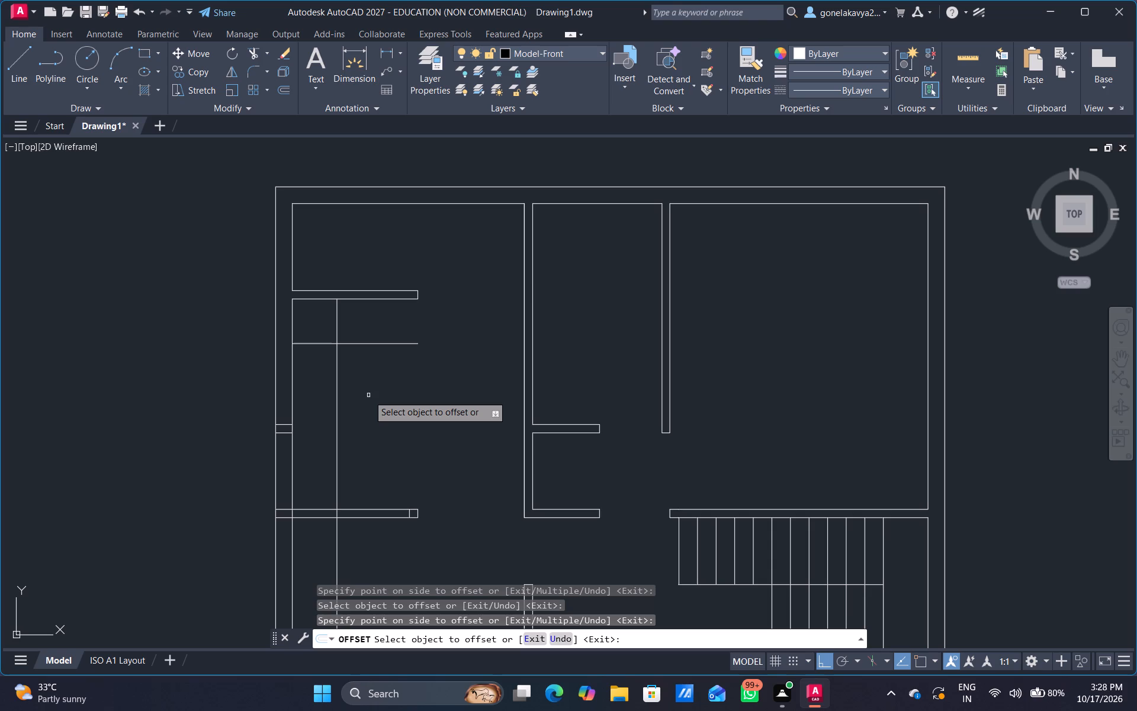
pyautogui.press('Escape')
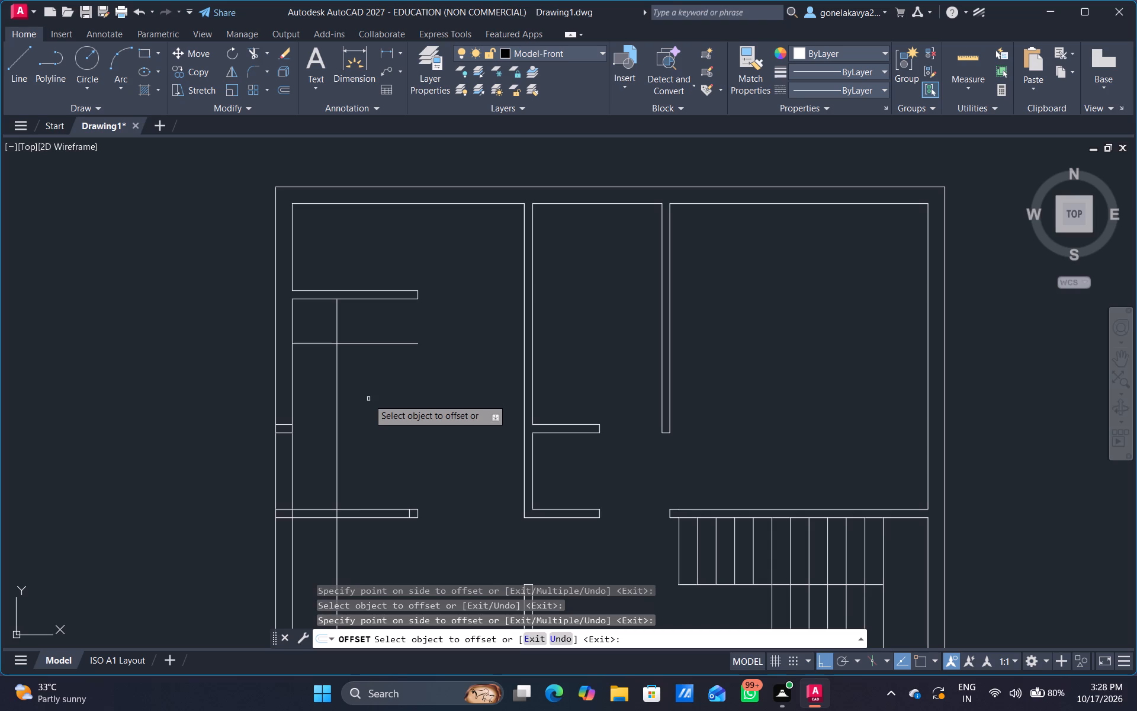
# Trim the vertical 2' offset line so it ends at the upper face of the second partition on the left wall.
pyautogui.write('TR')
pyautogui.press('space')
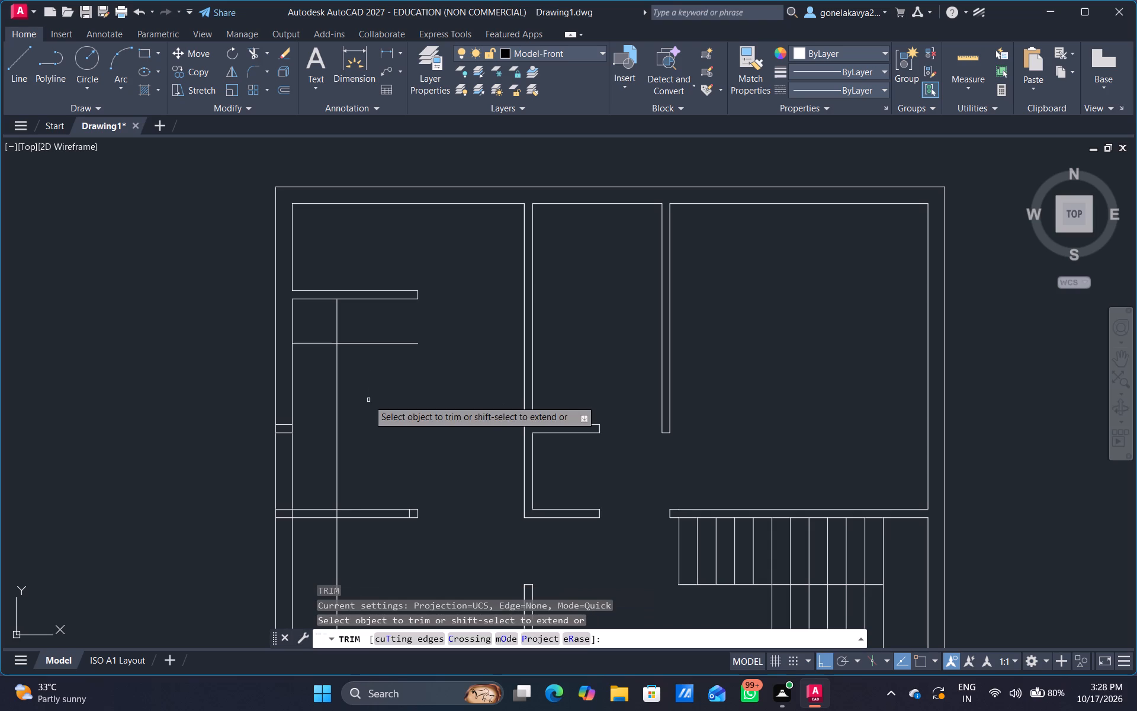
pyautogui.moveTo(317, 478); pyautogui.dragTo(331, 272, button='middle')
pyautogui.moveTo(319, 378); pyautogui.dragTo(362, 378)
pyautogui.moveTo(383, 349); pyautogui.dragTo(384, 272, button='middle')
pyautogui.scroll(1, 353, 469)
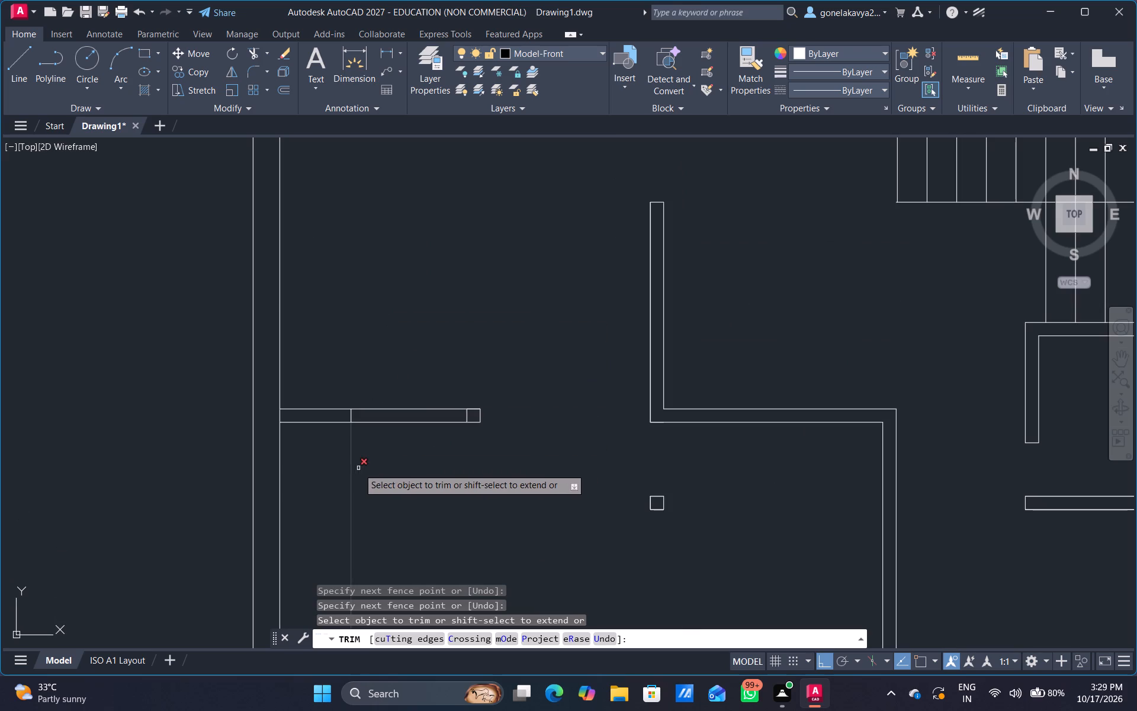
pyautogui.moveTo(335, 490); pyautogui.dragTo(379, 476)
pyautogui.click(351, 415)
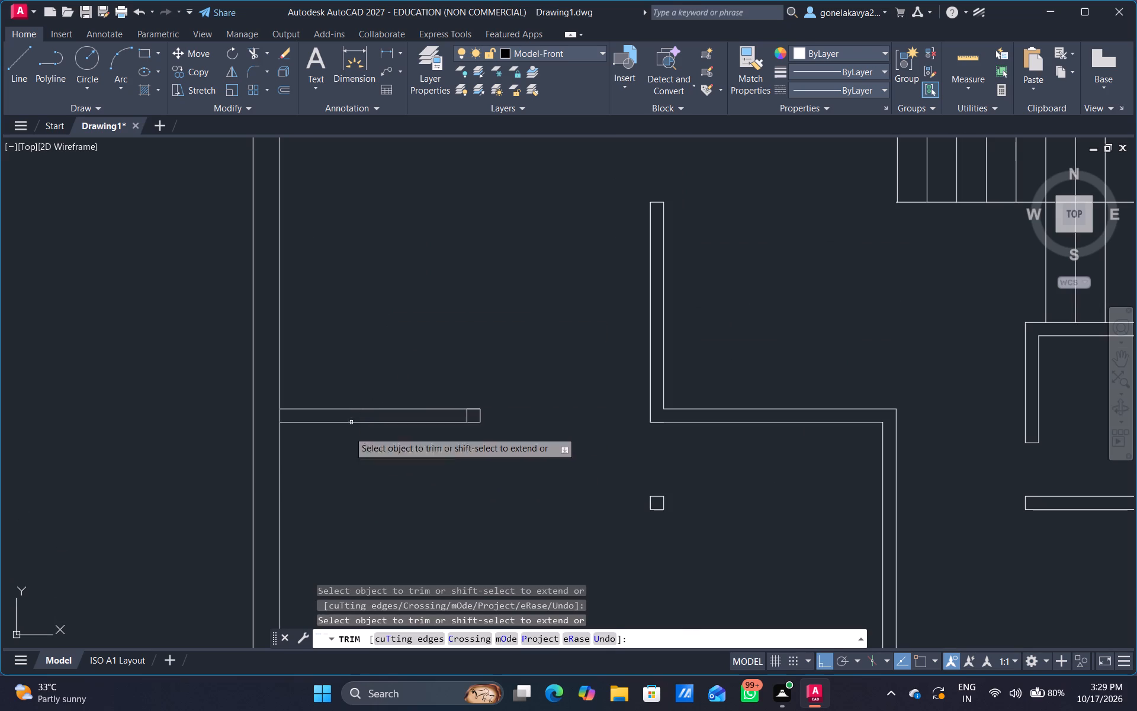
pyautogui.scroll(-4, 344, 488)
pyautogui.moveTo(373, 501); pyautogui.dragTo(375, 536, button='middle')
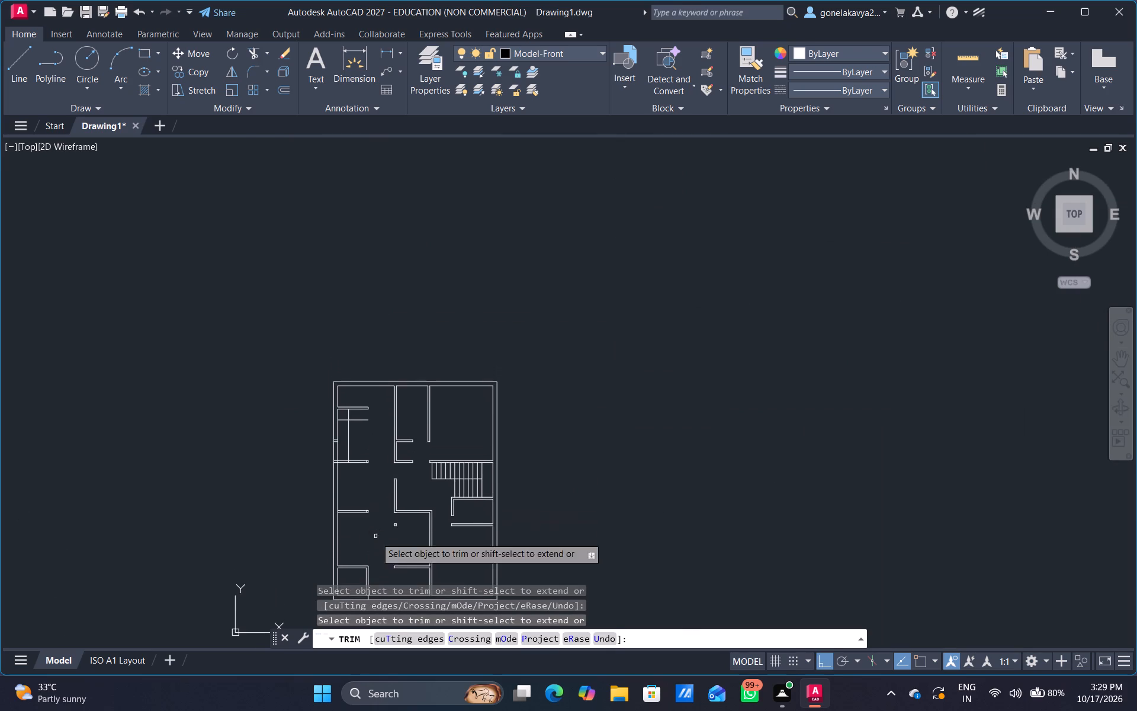
pyautogui.scroll(5, 353, 462)
pyautogui.moveTo(326, 460); pyautogui.dragTo(295, 463)
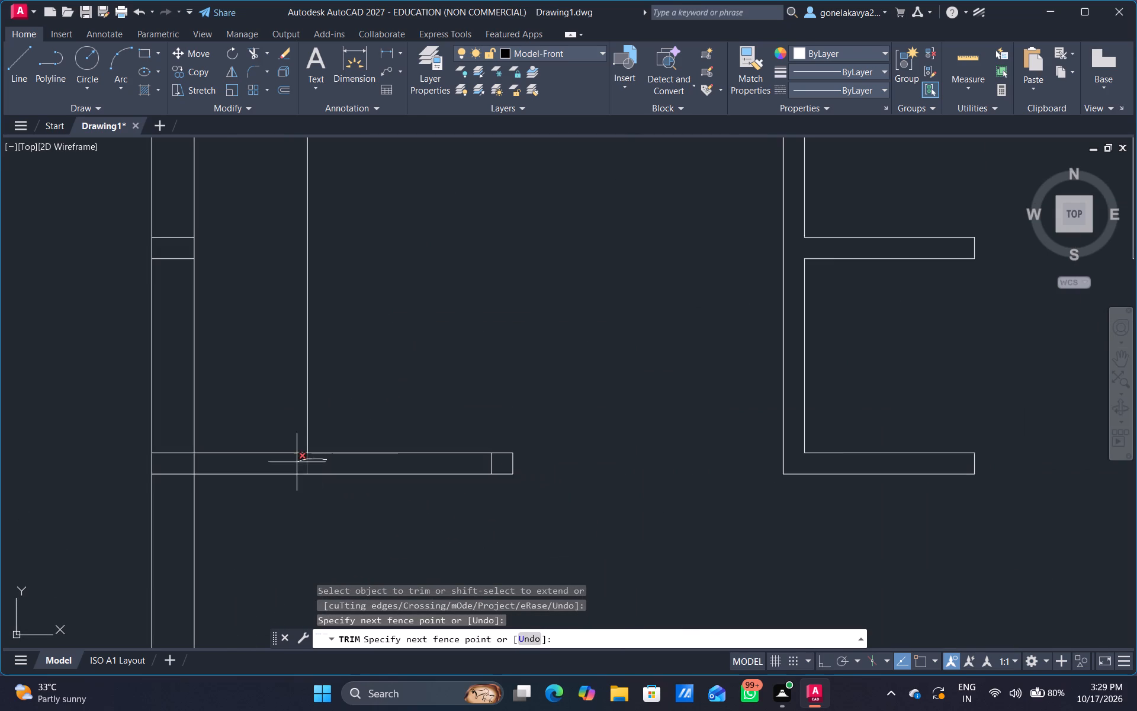
pyautogui.moveTo(295, 463); pyautogui.dragTo(289, 464)
# Trim the extra short line inside the free end of the second partition on the left wall.
pyautogui.moveTo(496, 462); pyautogui.dragTo(487, 459)
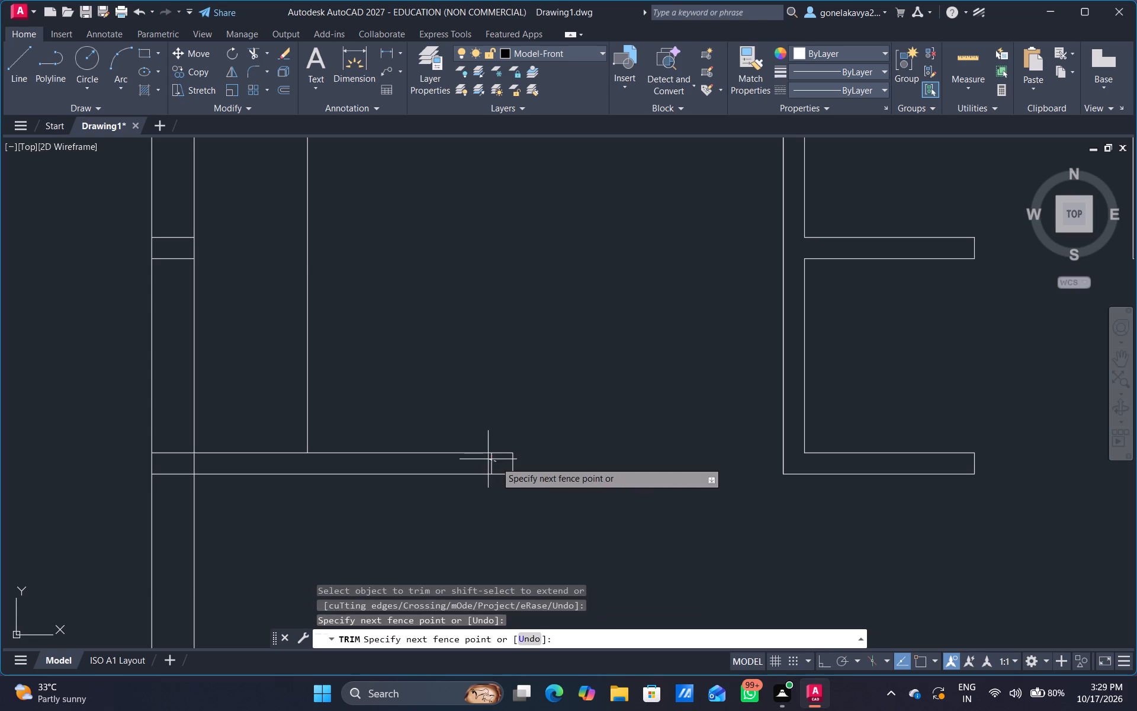
pyautogui.moveTo(487, 459); pyautogui.dragTo(486, 459)
# Trim the two 2' offset lines beyond their intersection so they form an L-shaped corner.
pyautogui.scroll(-2, 429, 398)
pyautogui.moveTo(415, 369); pyautogui.dragTo(399, 493, button='middle')
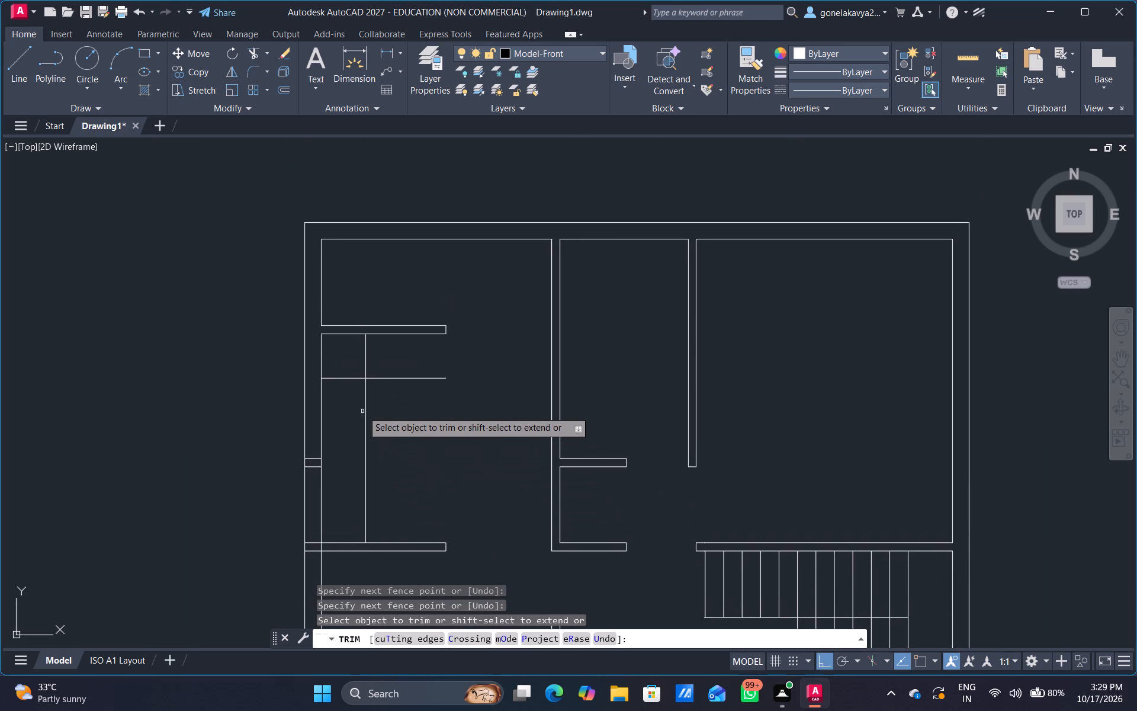
pyautogui.scroll(2, 374, 367)
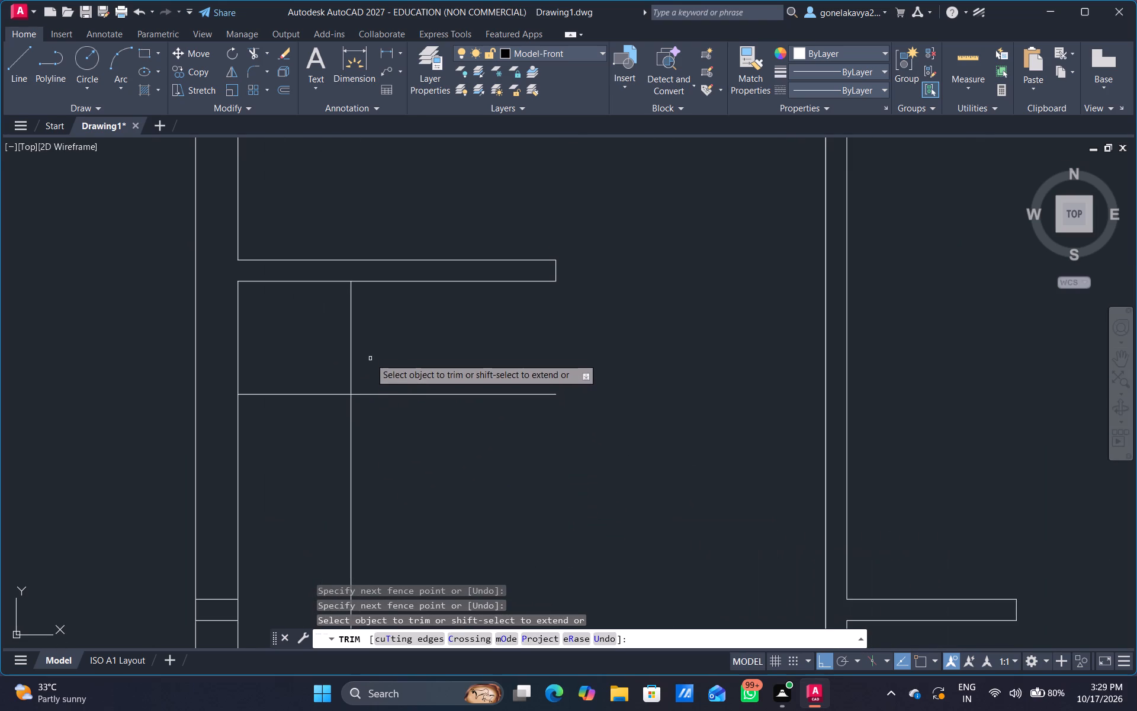
pyautogui.moveTo(370, 349); pyautogui.dragTo(313, 418)
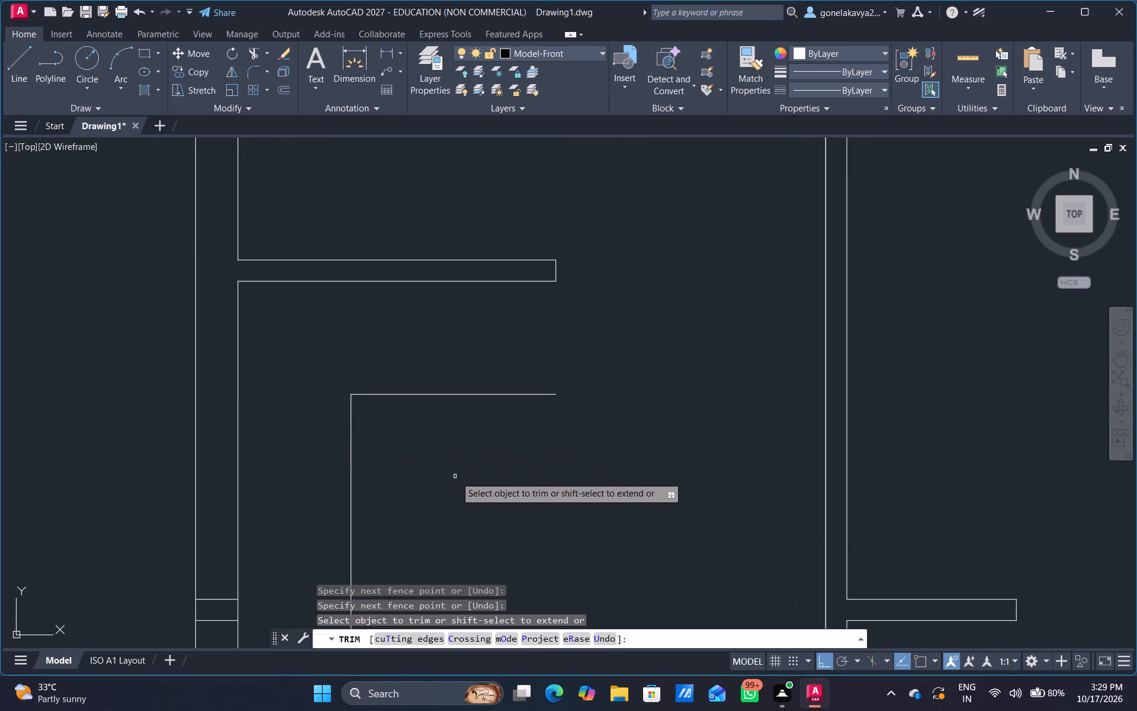
# Extend the end line of the uppermost left partition down to the horizontal 2' offset line.
pyautogui.press('Escape')
pyautogui.press('e')
pyautogui.write('X')
pyautogui.press('space')
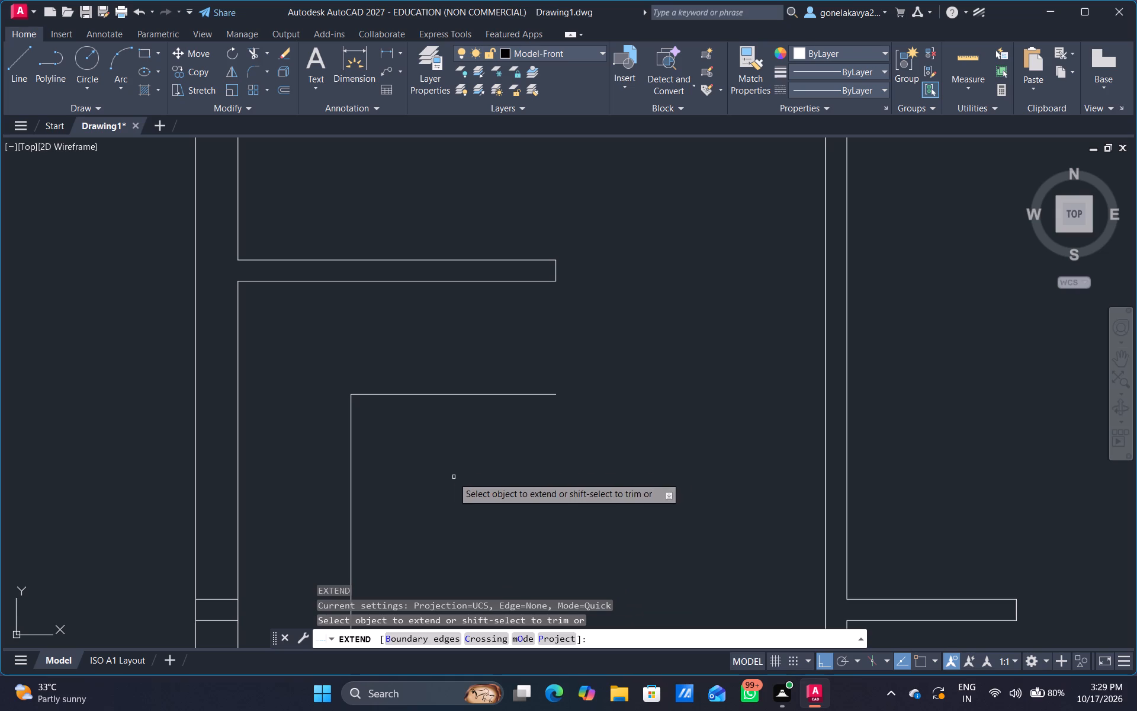
pyautogui.click(557, 271)
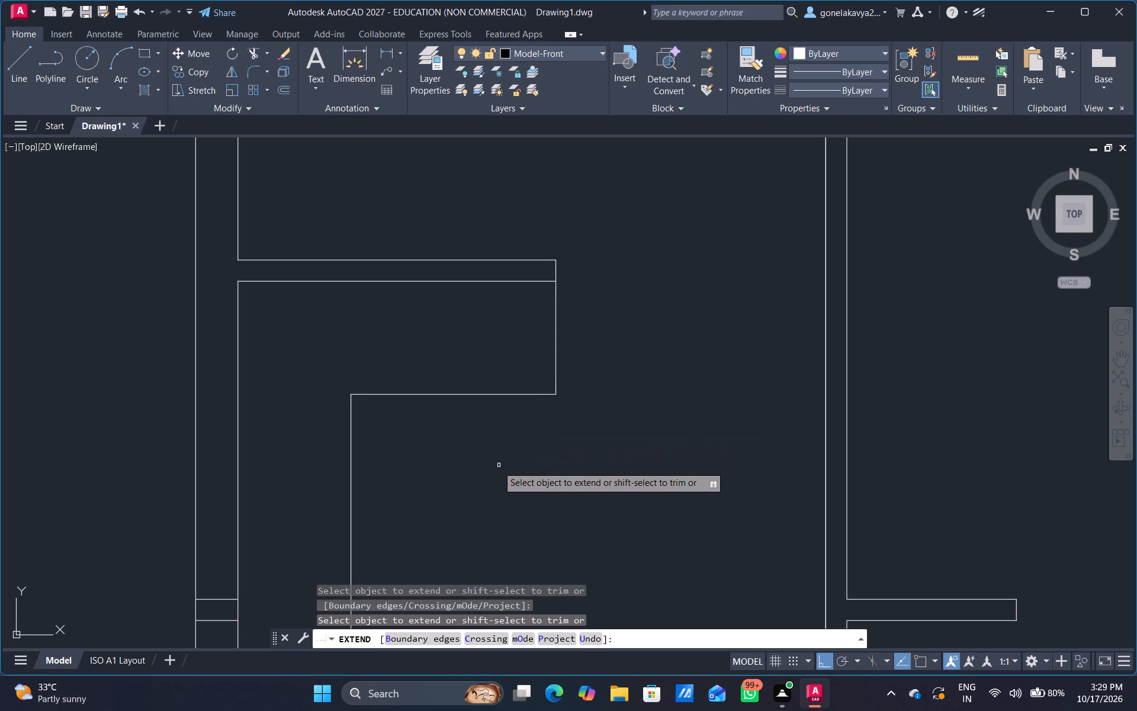
pyautogui.scroll(-1, 476, 478)
pyautogui.moveTo(455, 504); pyautogui.dragTo(485, 324, button='middle')
pyautogui.press('Escape')
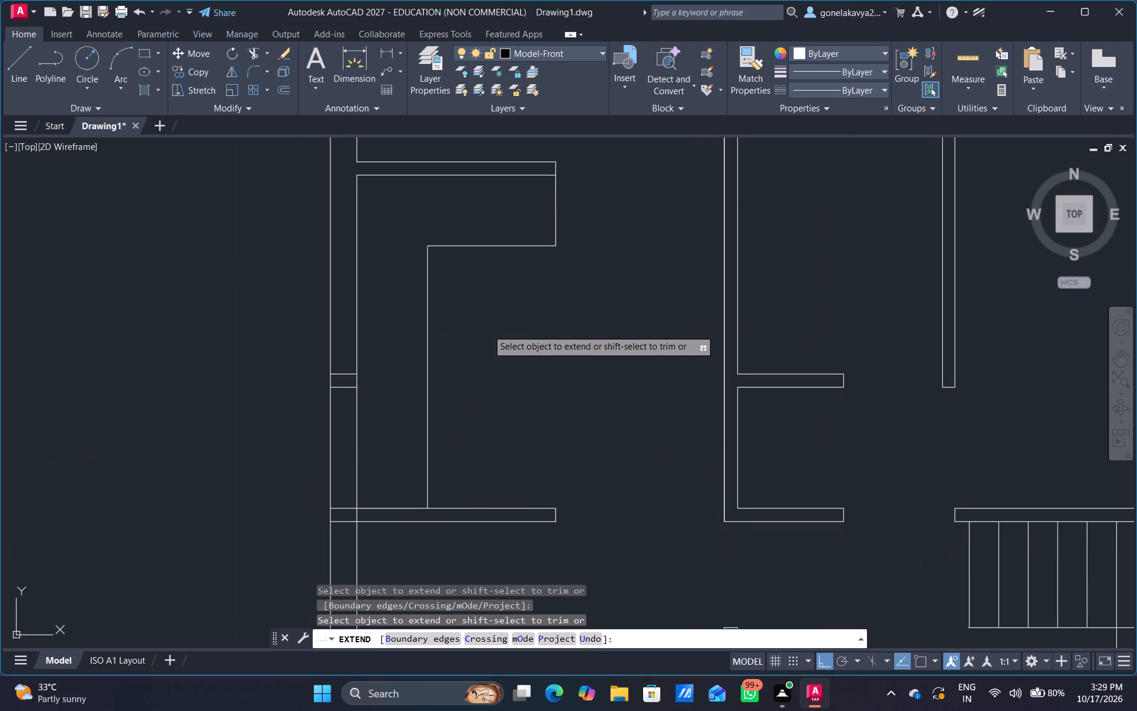
# Remove the pair of short cross lines inside the left outer wall, between the first and second left partitions.
pyautogui.write('TR')
pyautogui.press('space')
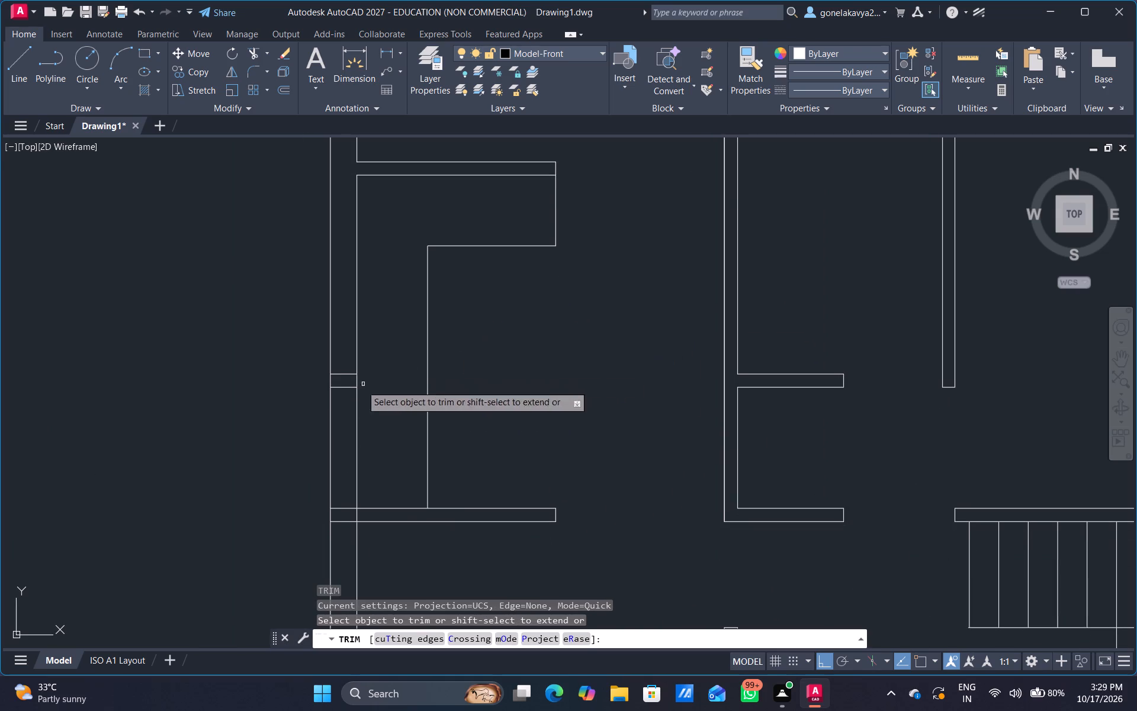
pyautogui.scroll(3, 327, 375)
pyautogui.moveTo(394, 345); pyautogui.dragTo(423, 481)
pyautogui.scroll(-4, 426, 479)
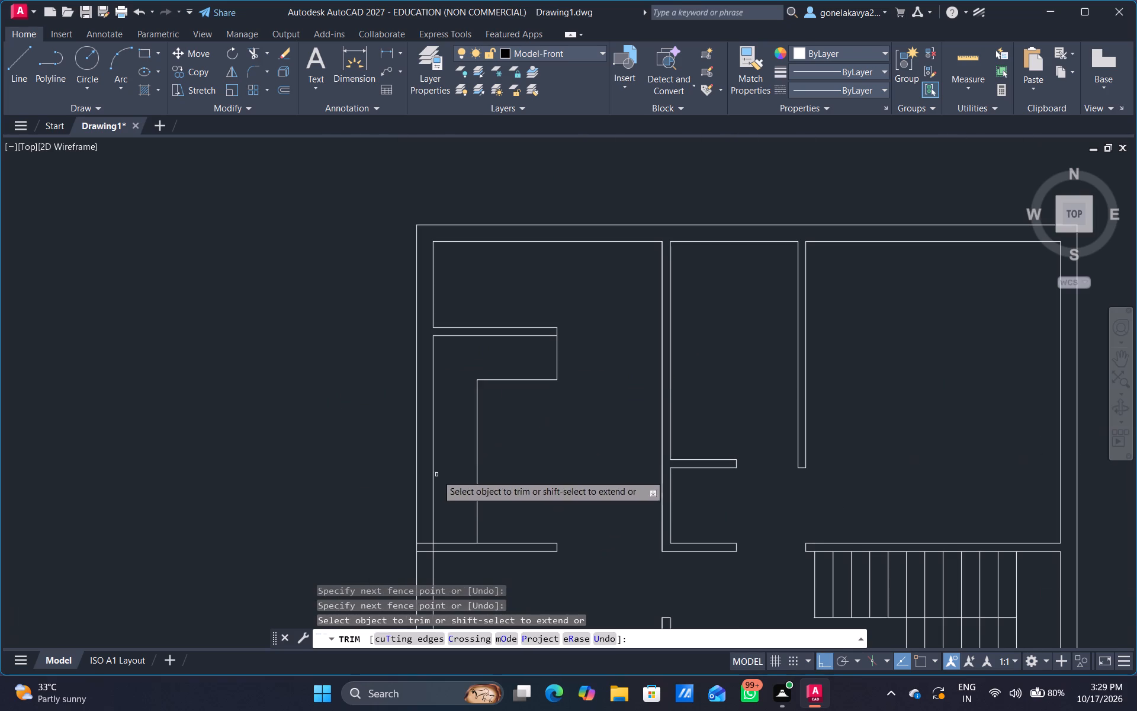
# Trim the cross lines and the inner wall line where the second left partition meets the left outer wall.
pyautogui.moveTo(442, 488); pyautogui.dragTo(426, 315, button='middle')
pyautogui.scroll(3, 382, 396)
pyautogui.moveTo(483, 257); pyautogui.dragTo(515, 387)
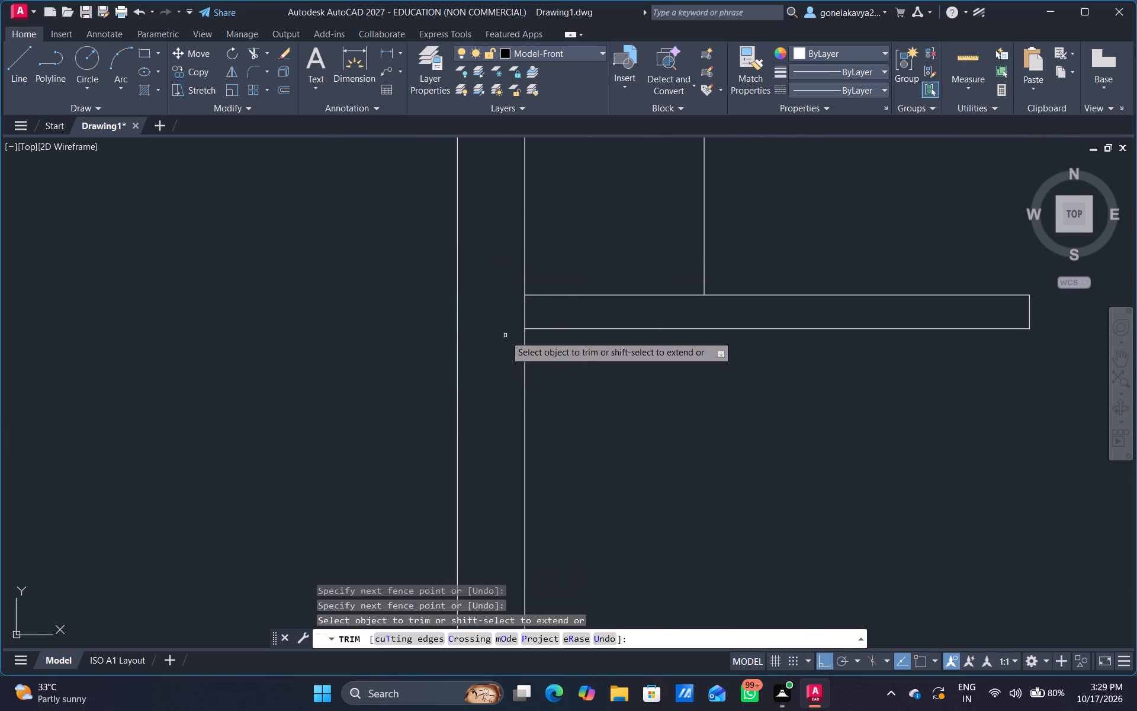
pyautogui.moveTo(506, 334); pyautogui.dragTo(557, 306)
# Trim the inner wall line at the third left partition's junction and the extra short line inside its free end.
pyautogui.scroll(-3, 556, 343)
pyautogui.moveTo(621, 394); pyautogui.dragTo(567, 184, button='middle')
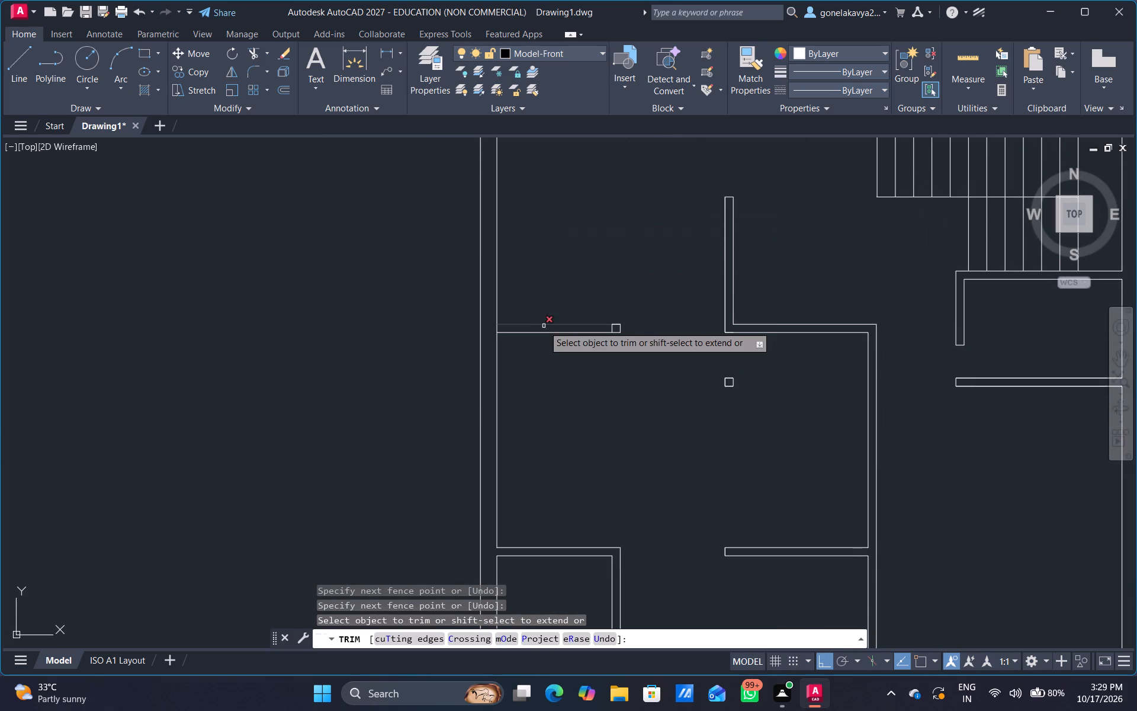
pyautogui.scroll(3, 508, 373)
pyautogui.moveTo(489, 289); pyautogui.dragTo(493, 331, button='middle')
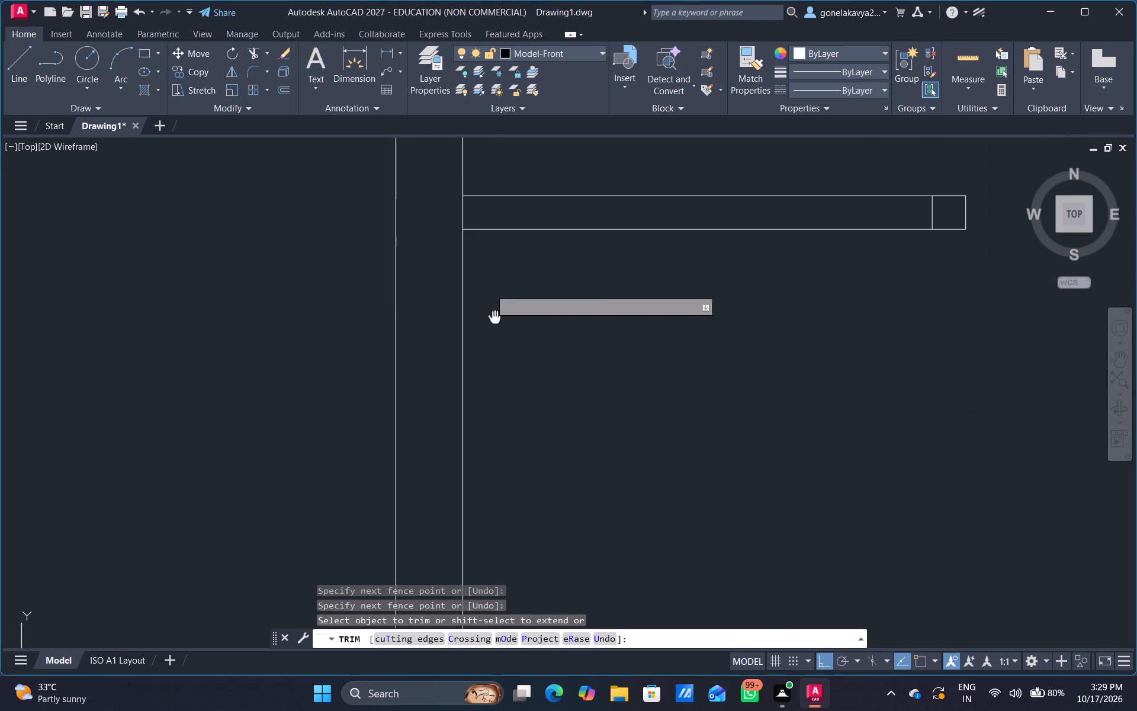
pyautogui.moveTo(493, 331); pyautogui.dragTo(446, 506, button='middle')
pyautogui.moveTo(395, 410); pyautogui.dragTo(441, 402)
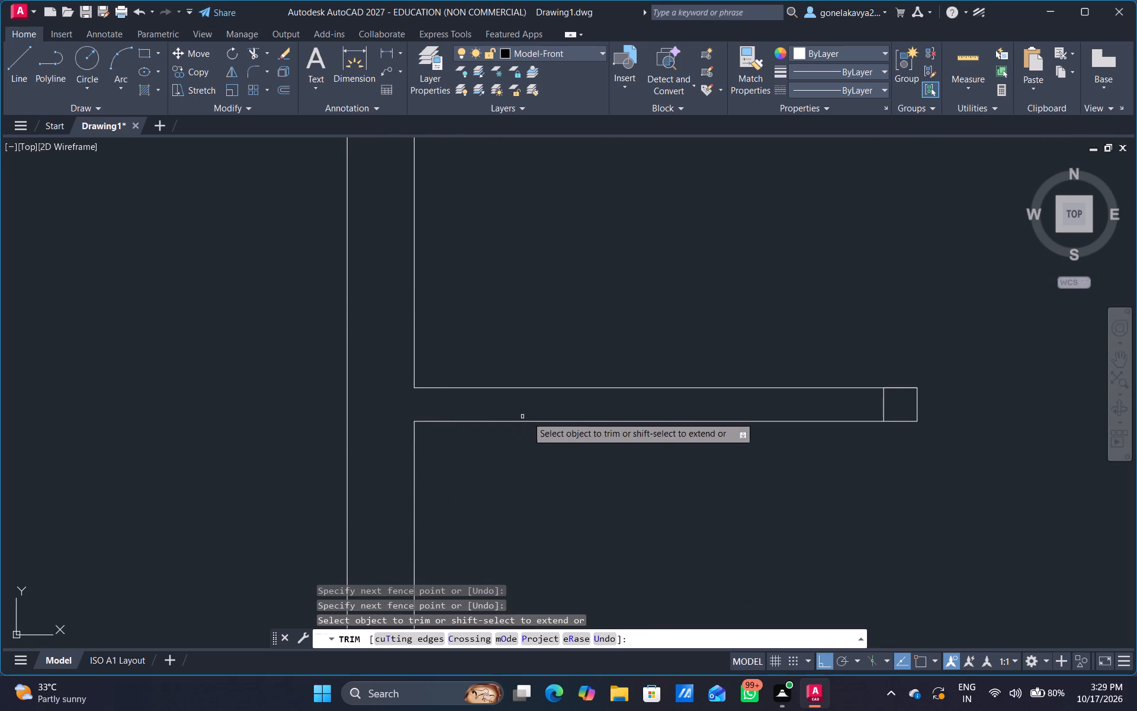
pyautogui.click(884, 406)
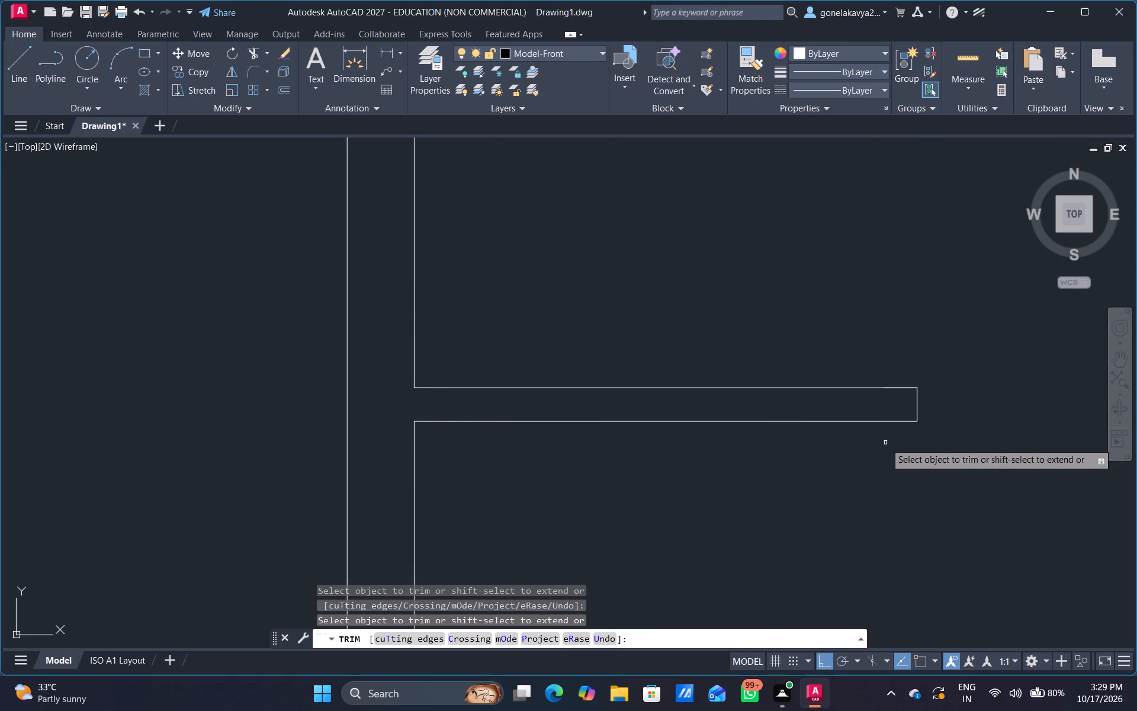
# Remove all four sides of the small stray square below the central partition corner.
pyautogui.scroll(-3, 885, 451)
pyautogui.moveTo(888, 509); pyautogui.dragTo(468, 372, button='middle')
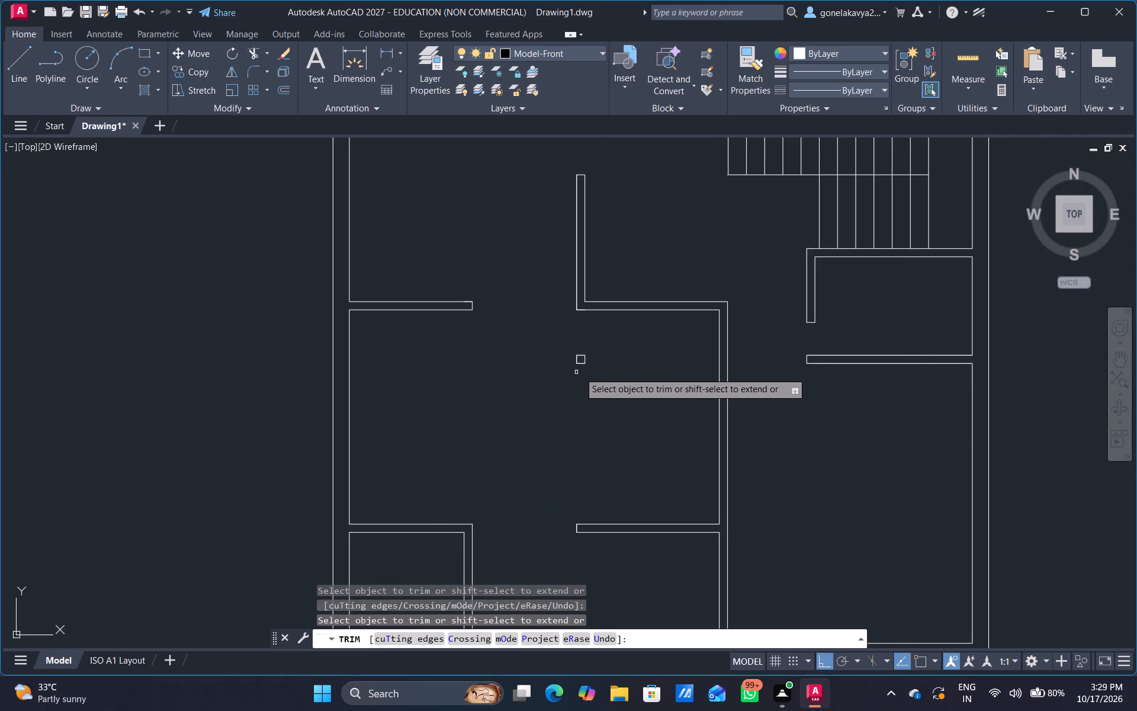
pyautogui.scroll(2, 604, 370)
pyautogui.moveTo(548, 319); pyautogui.dragTo(547, 363)
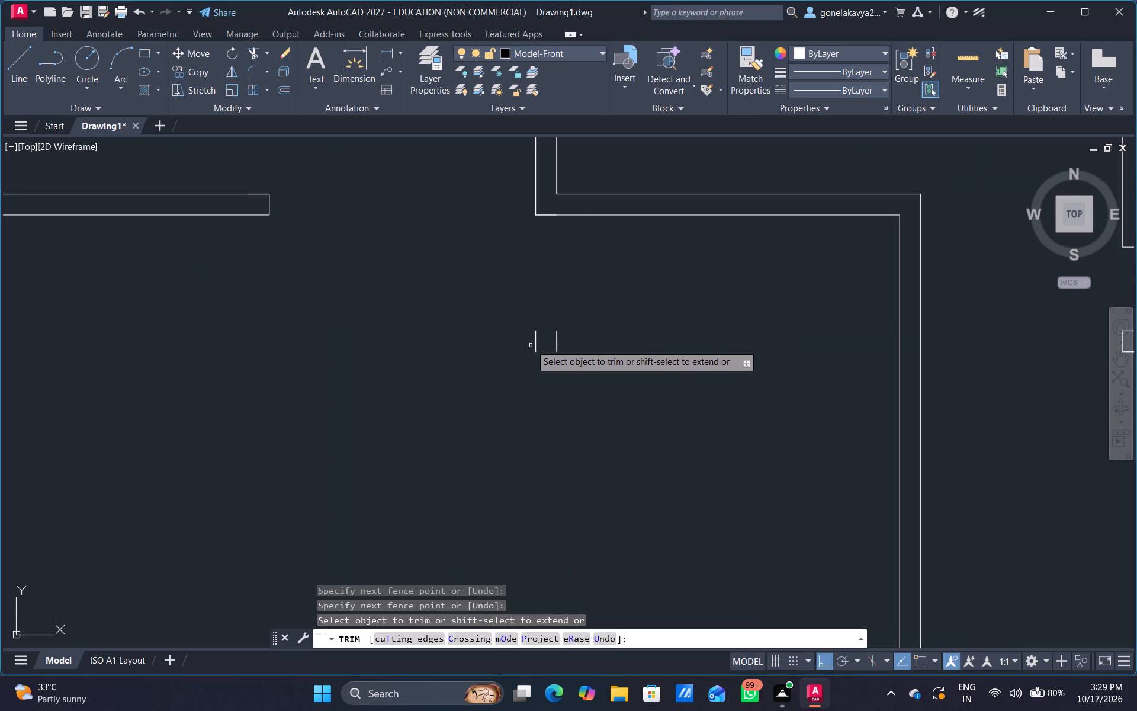
pyautogui.moveTo(525, 336); pyautogui.dragTo(585, 350)
# Extend the left line of the long central vertical partition down to the bottom outer wall line.
pyautogui.scroll(-5, 550, 367)
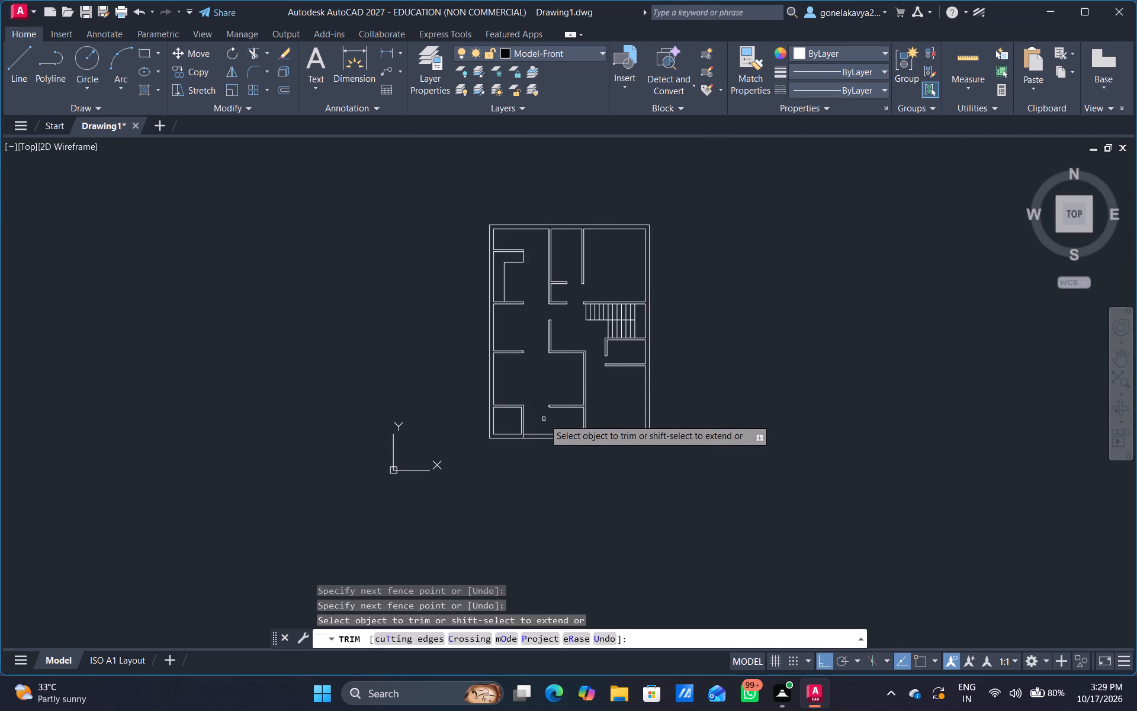
pyautogui.scroll(2, 544, 419)
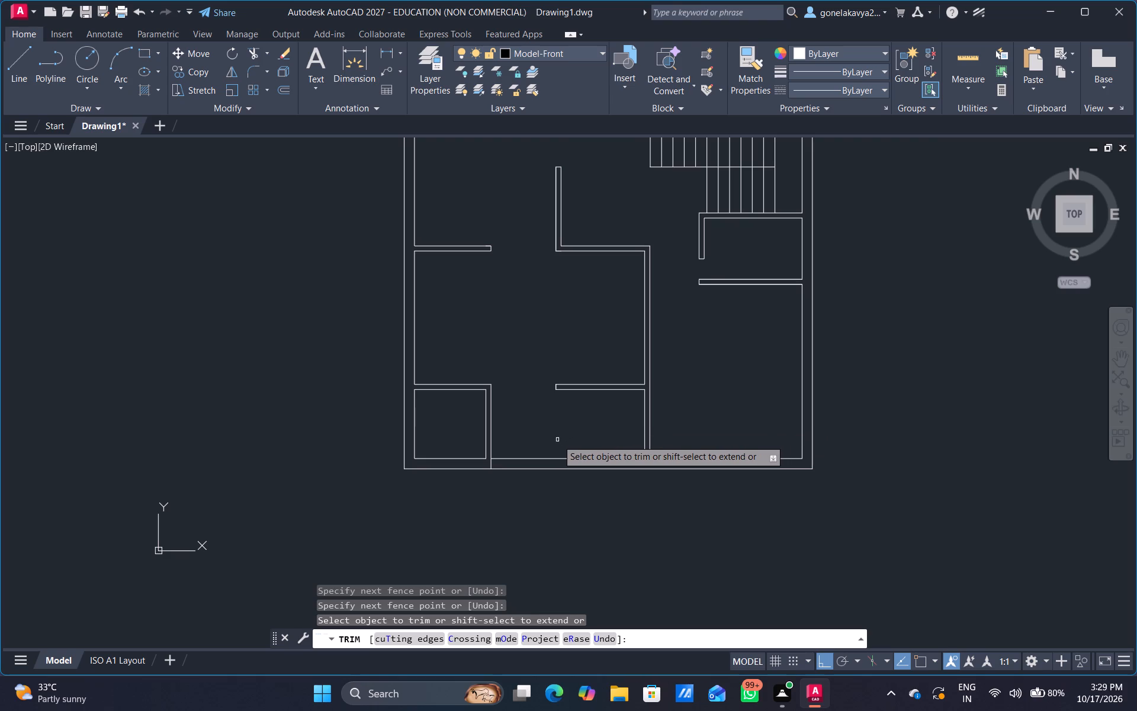
pyautogui.moveTo(574, 434); pyautogui.dragTo(560, 406, button='middle')
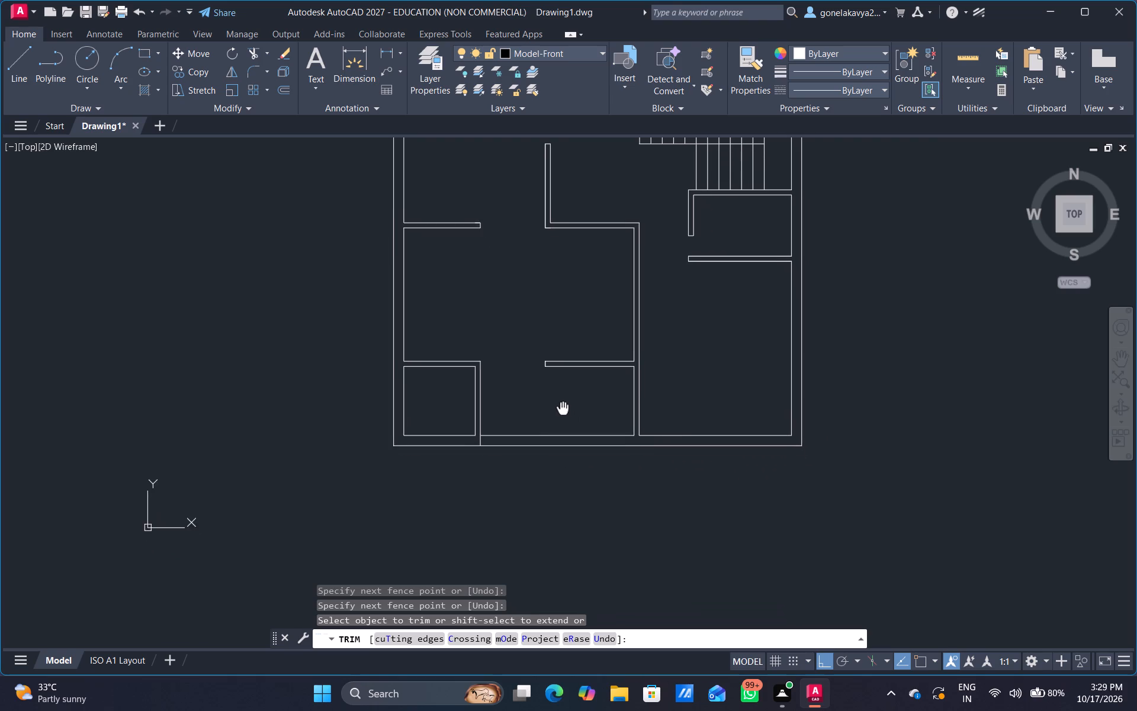
pyautogui.moveTo(560, 406); pyautogui.dragTo(455, 437, button='middle')
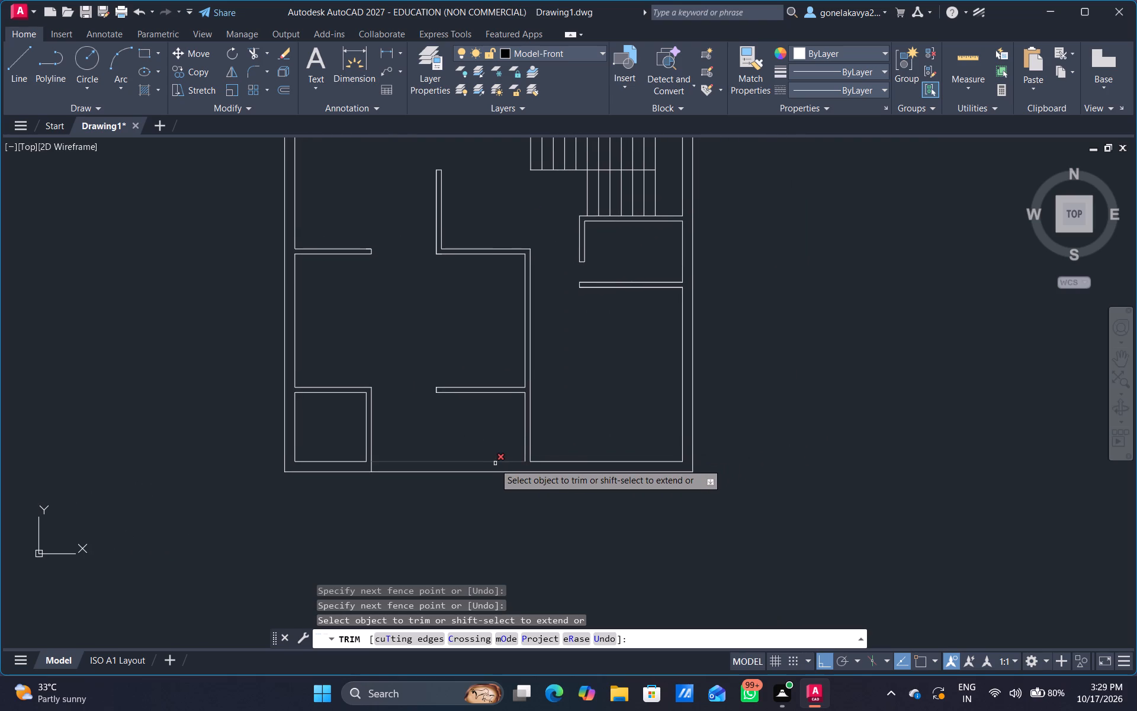
pyautogui.press('Escape')
pyautogui.press('e')
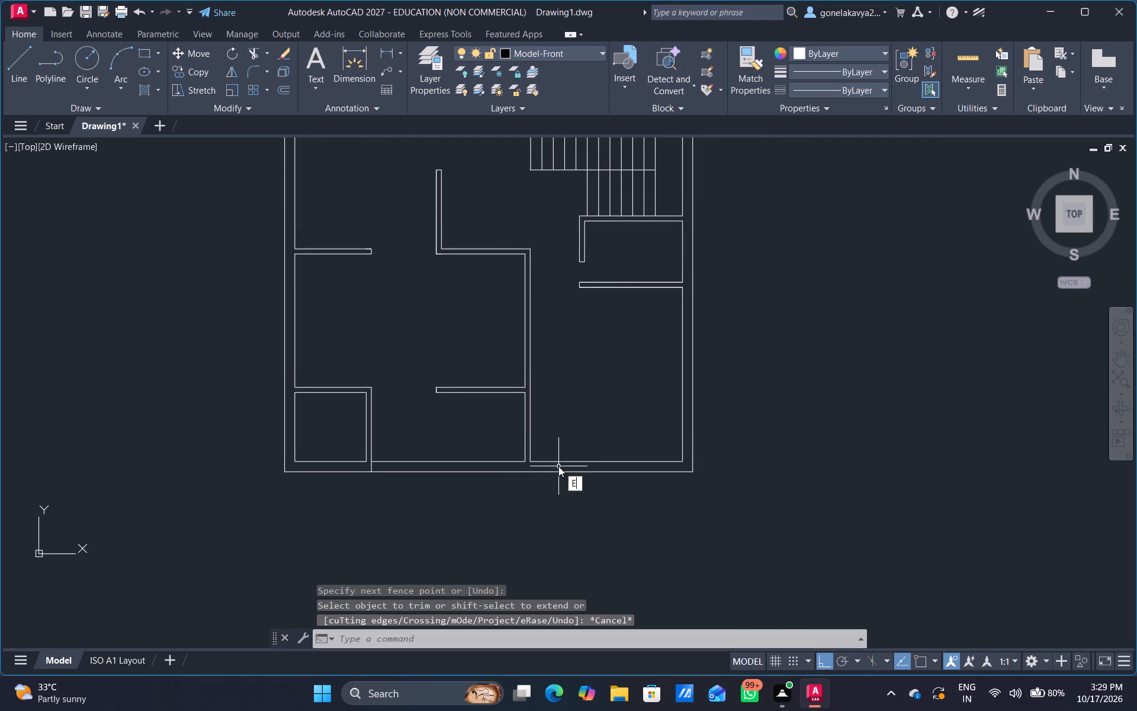
pyautogui.write('X')
pyautogui.press('space')
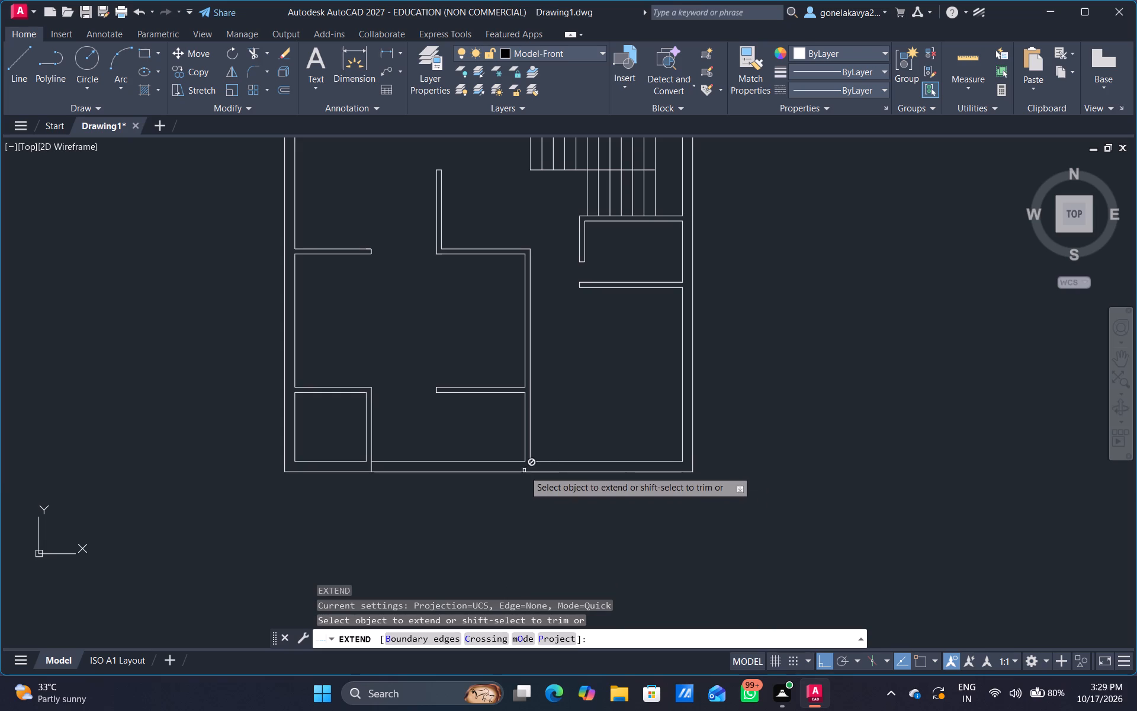
pyautogui.scroll(2, 524, 467)
pyautogui.click(526, 444)
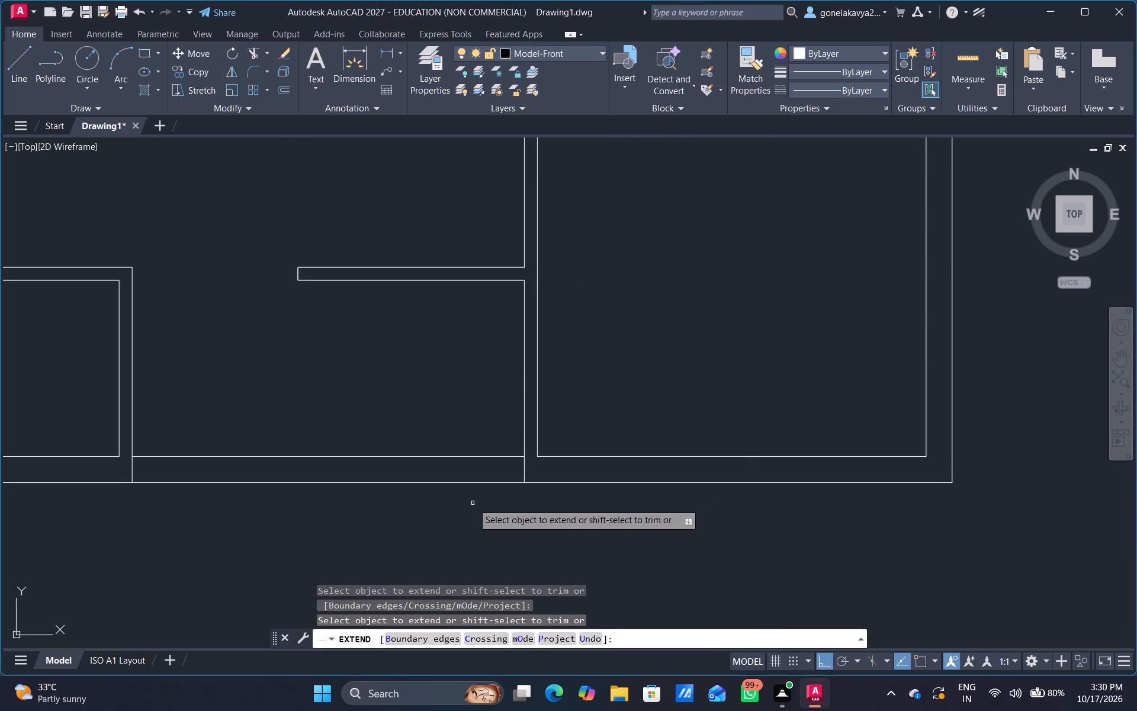
pyautogui.press('Escape')
# Offset the bottom outer wall line 4.5" inward.
pyautogui.press('o')
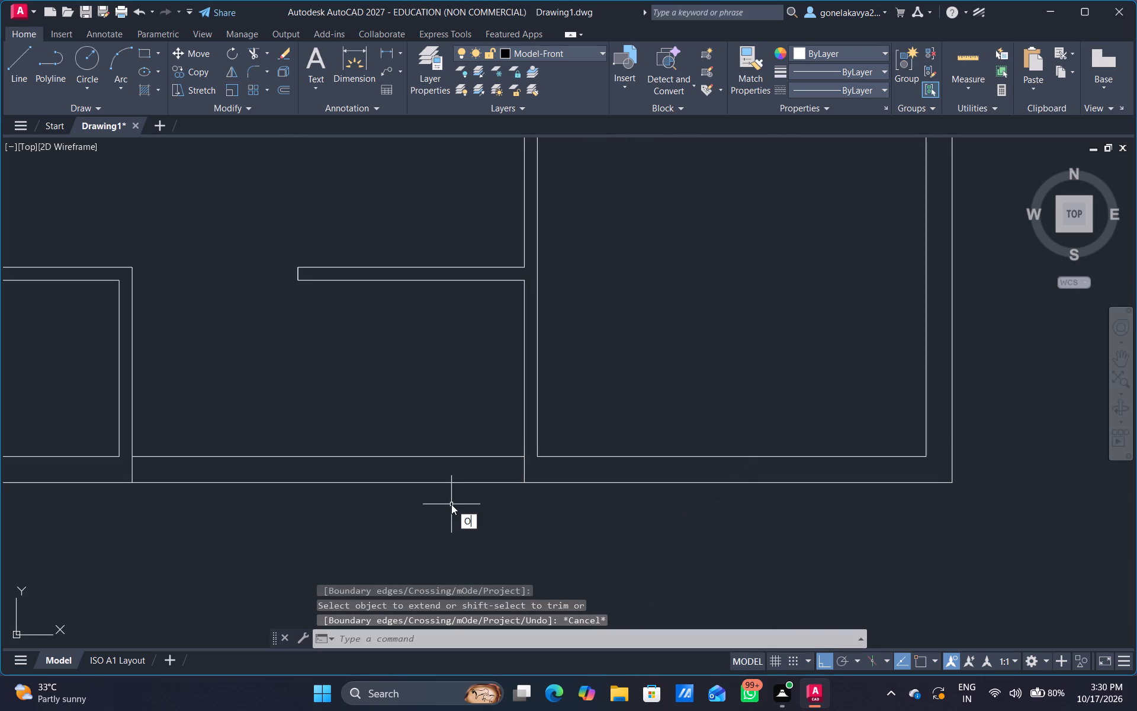
pyautogui.press('Return')
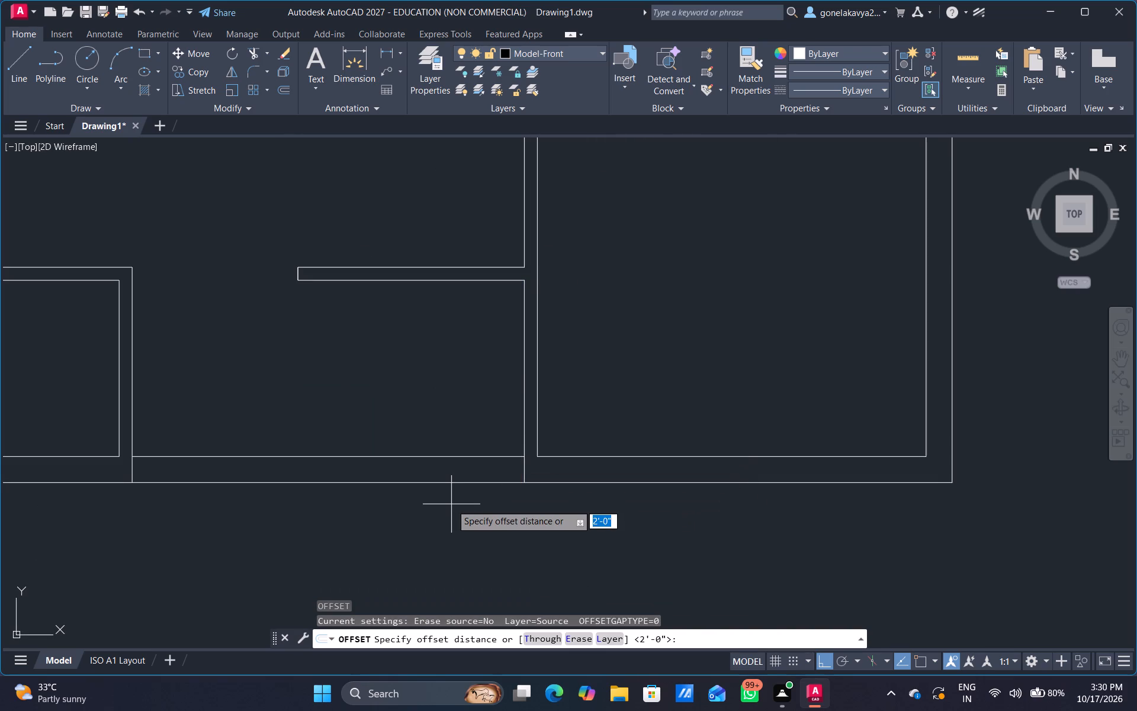
pyautogui.write('4.5"')
pyautogui.press('Return')
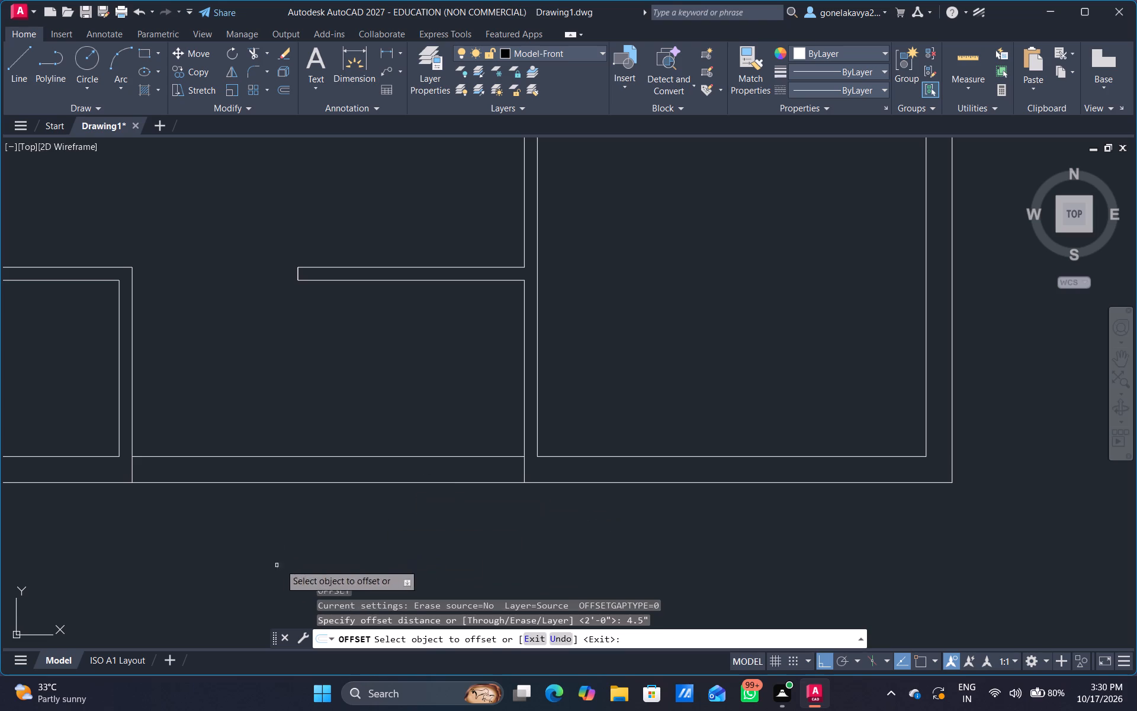
pyautogui.scroll(1, 353, 490)
pyautogui.click(358, 479)
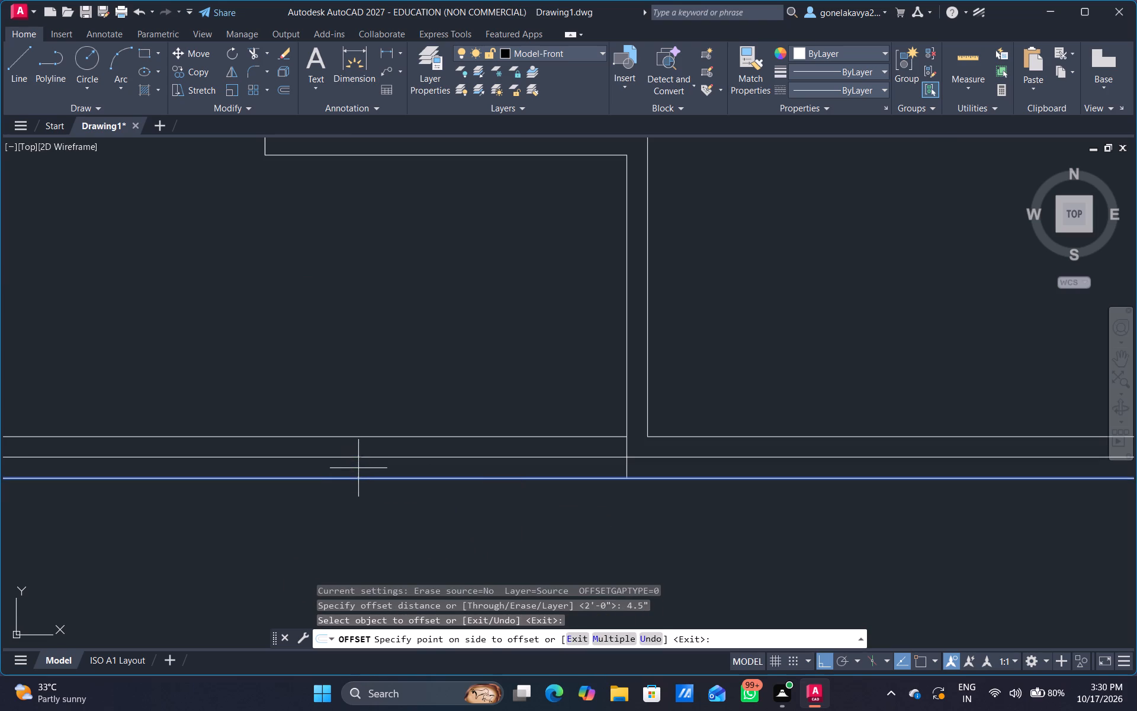
pyautogui.click(358, 468)
pyautogui.press('Escape')
# Trim away the inner bottom wall line between the lower-left room and the long central partition.
pyautogui.press('t')
pyautogui.press('r')
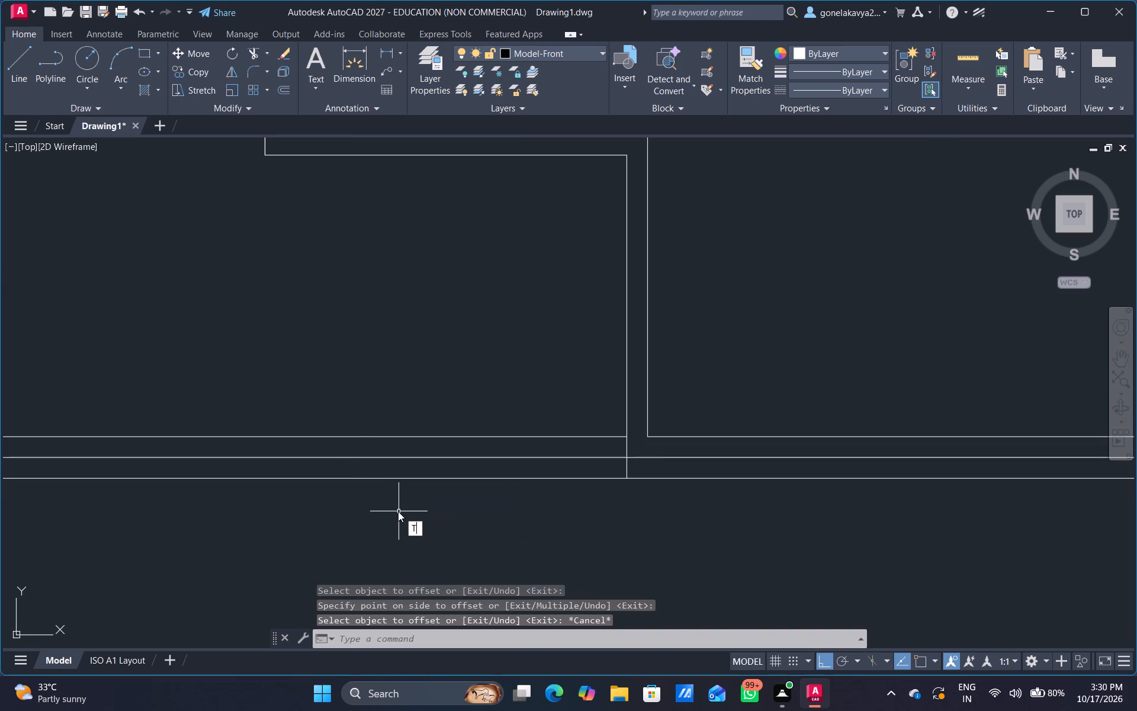
pyautogui.press('space')
pyautogui.moveTo(384, 451); pyautogui.dragTo(399, 408)
# Trim the 4.5" offset line where it runs through the wall below the lower-left room.
pyautogui.scroll(-3, 420, 417)
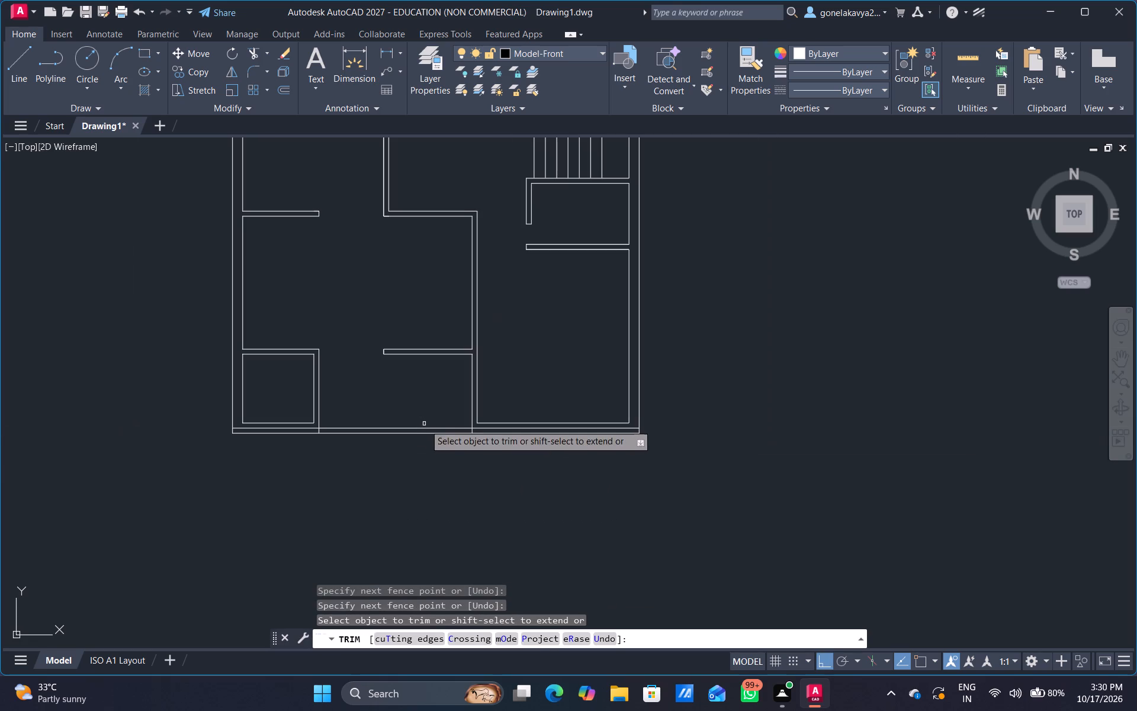
pyautogui.scroll(1, 339, 443)
pyautogui.moveTo(340, 482); pyautogui.dragTo(481, 546, button='middle')
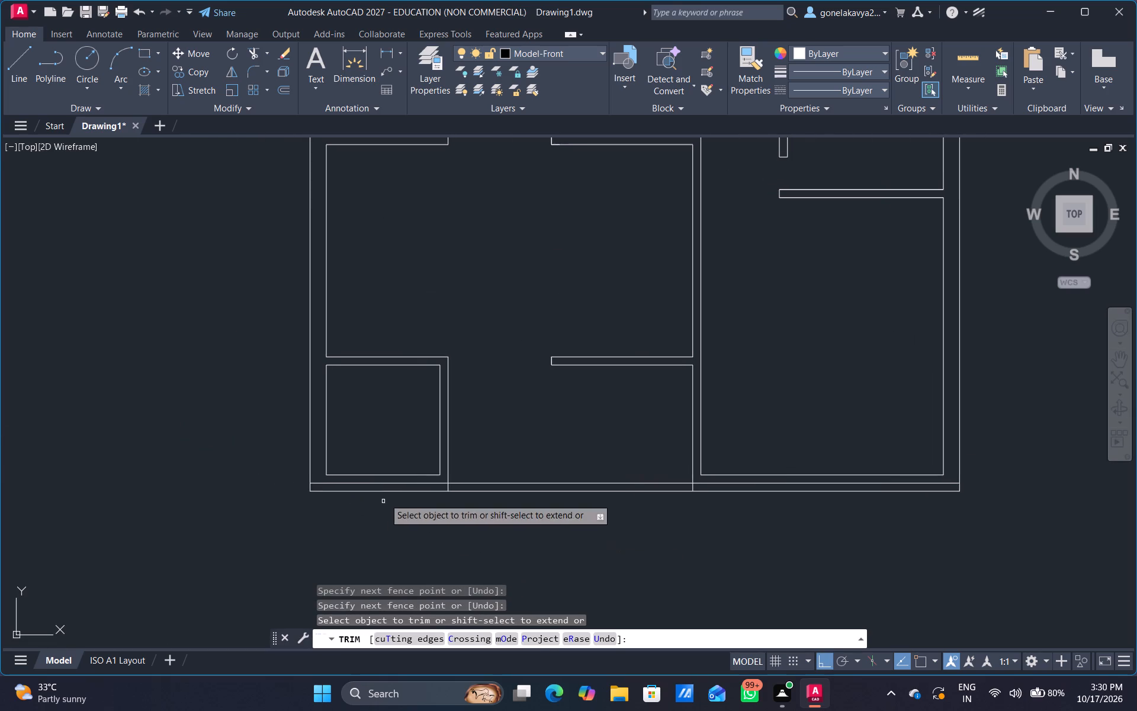
pyautogui.scroll(1, 411, 481)
pyautogui.moveTo(418, 481); pyautogui.dragTo(423, 485)
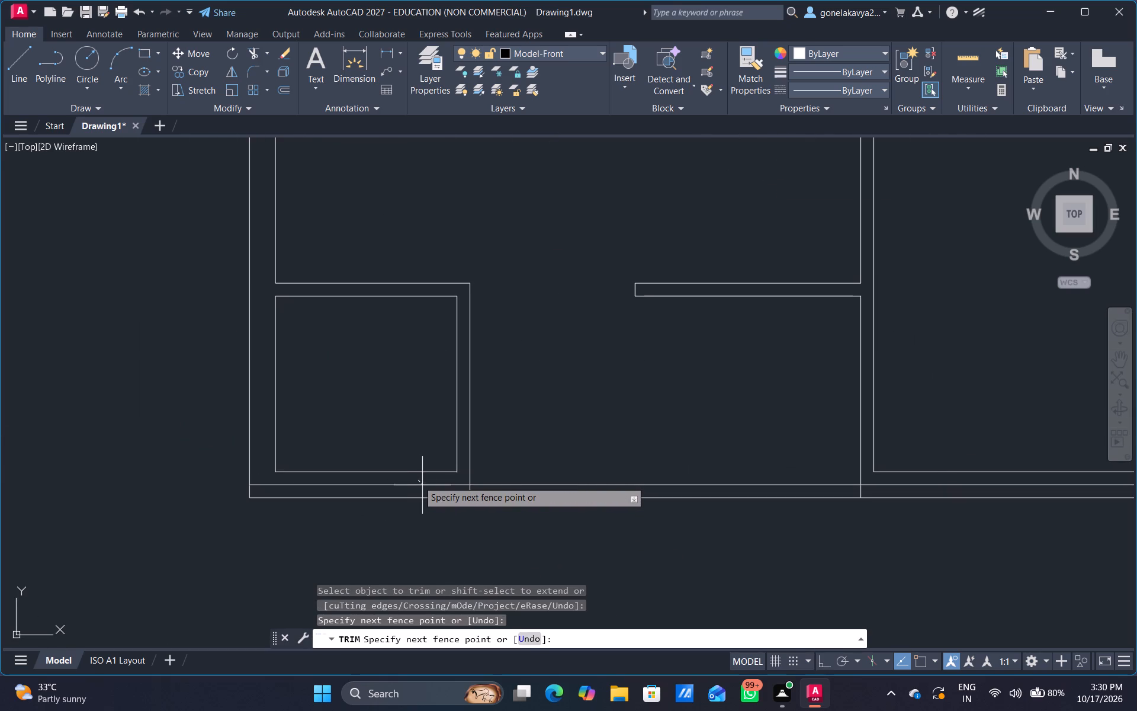
pyautogui.moveTo(423, 485); pyautogui.dragTo(423, 488)
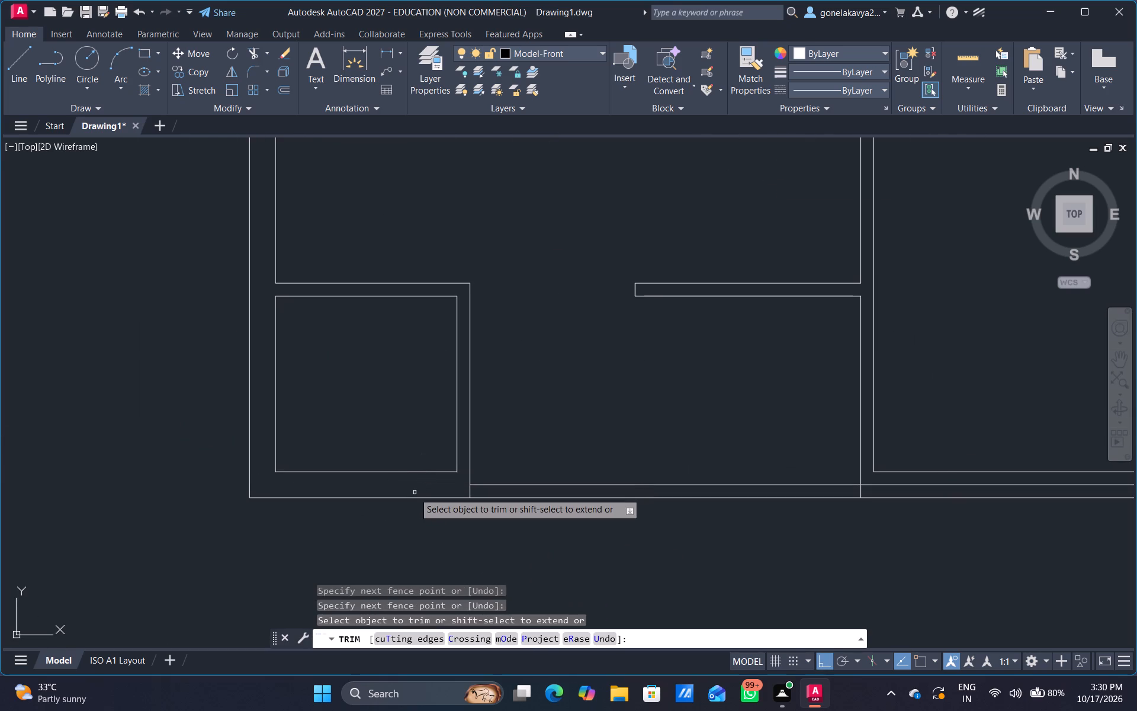
# Extend the lower-left room's inner left wall line up across the end of its top partition.
pyautogui.scroll(-1, 442, 511)
pyautogui.moveTo(588, 524); pyautogui.dragTo(466, 542, button='middle')
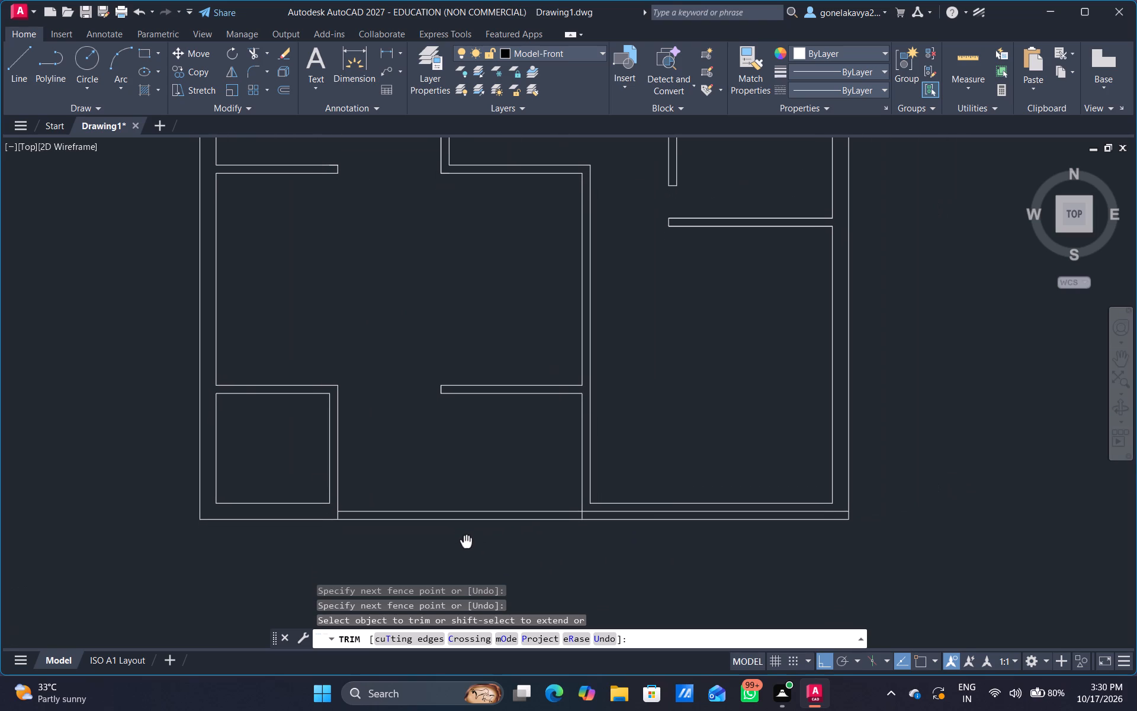
pyautogui.moveTo(466, 542); pyautogui.dragTo(463, 554, button='middle')
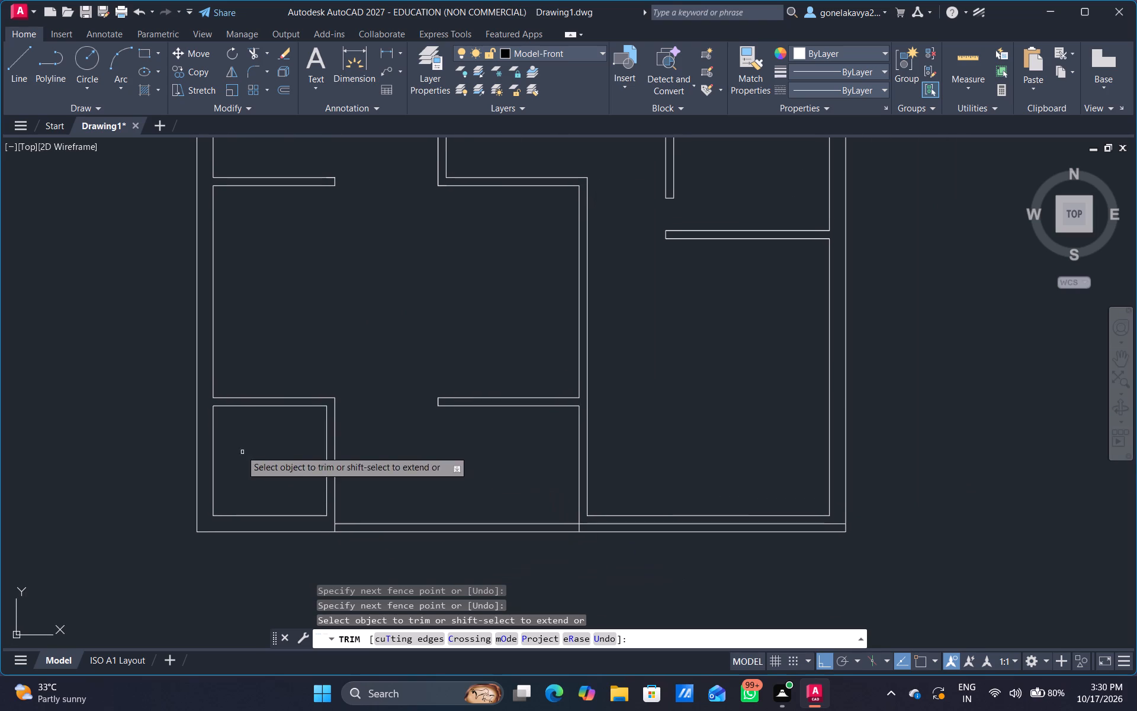
pyautogui.moveTo(240, 450); pyautogui.dragTo(280, 474, button='middle')
pyautogui.press('Escape')
pyautogui.write('EX')
pyautogui.press('space')
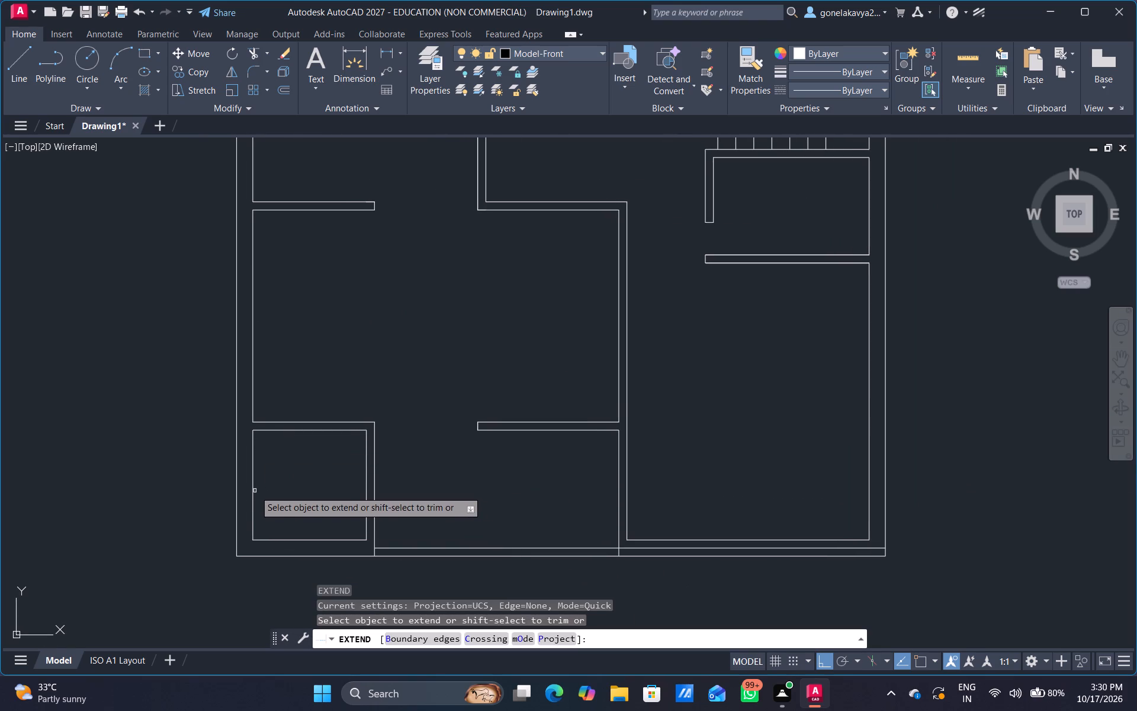
pyautogui.click(254, 435)
pyautogui.moveTo(301, 470); pyautogui.dragTo(336, 434, button='middle')
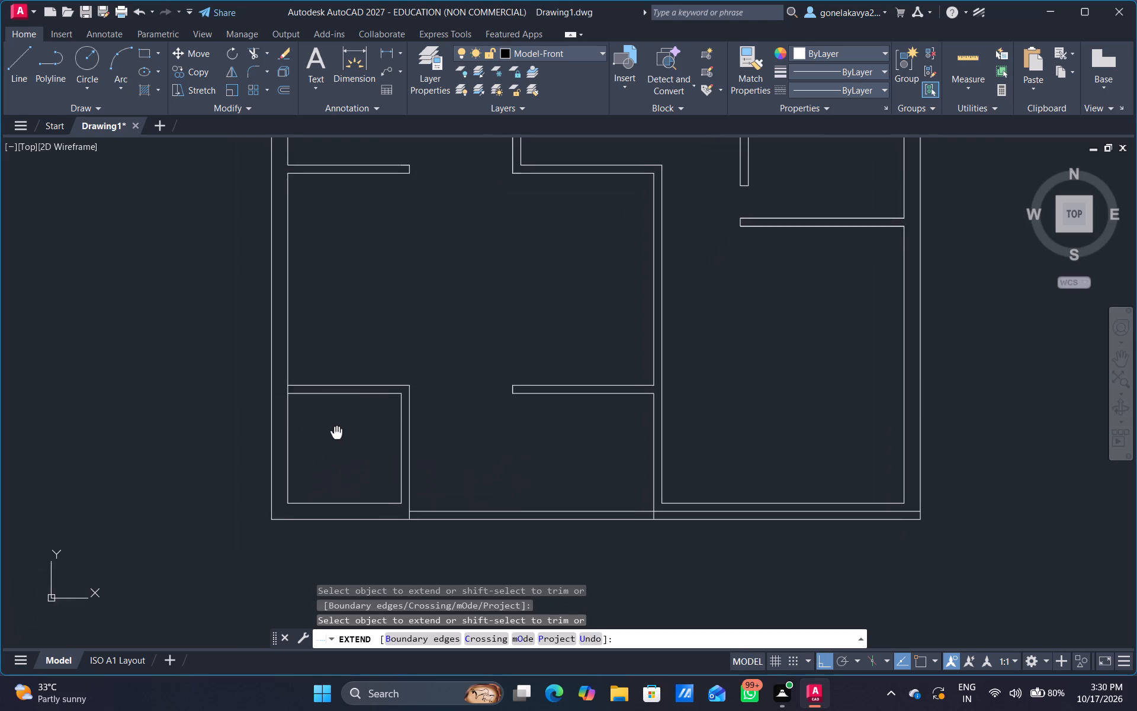
pyautogui.moveTo(336, 434); pyautogui.dragTo(345, 459, button='middle')
pyautogui.scroll(1, 354, 456)
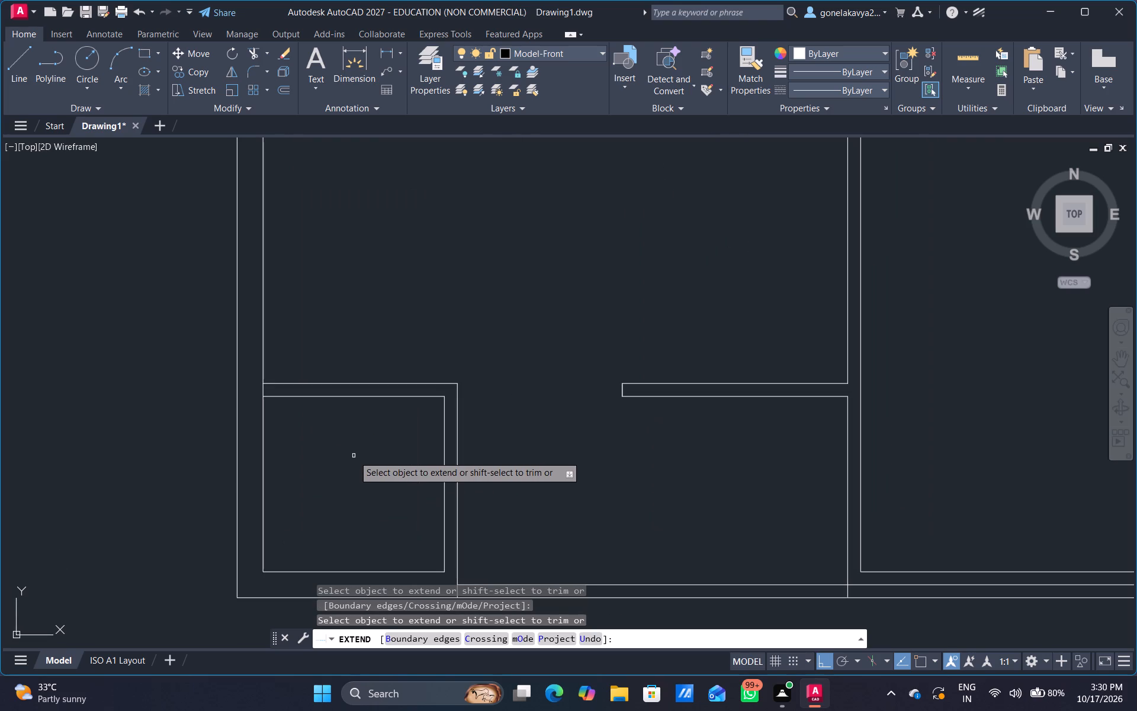
pyautogui.press('Escape')
# Offset the lower-left room's inner left wall line into the room twice in succession, 6" each time.
pyautogui.press('o')
pyautogui.press('Return')
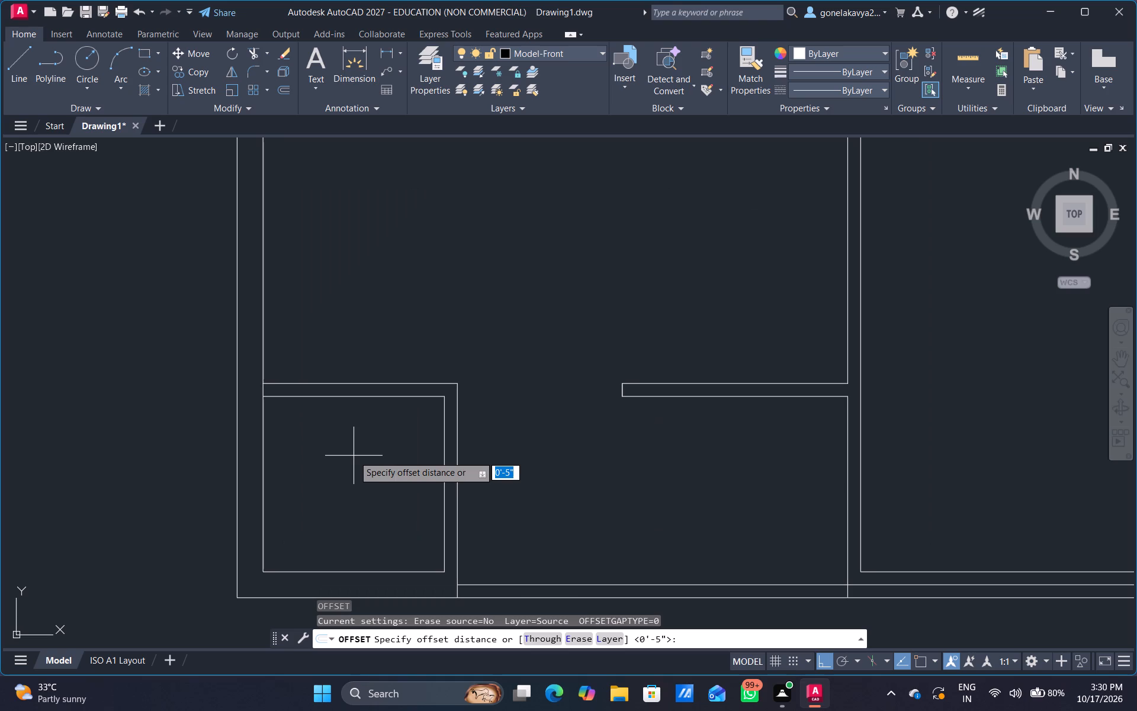
pyautogui.write('6"')
pyautogui.press('Return')
pyautogui.click(264, 437)
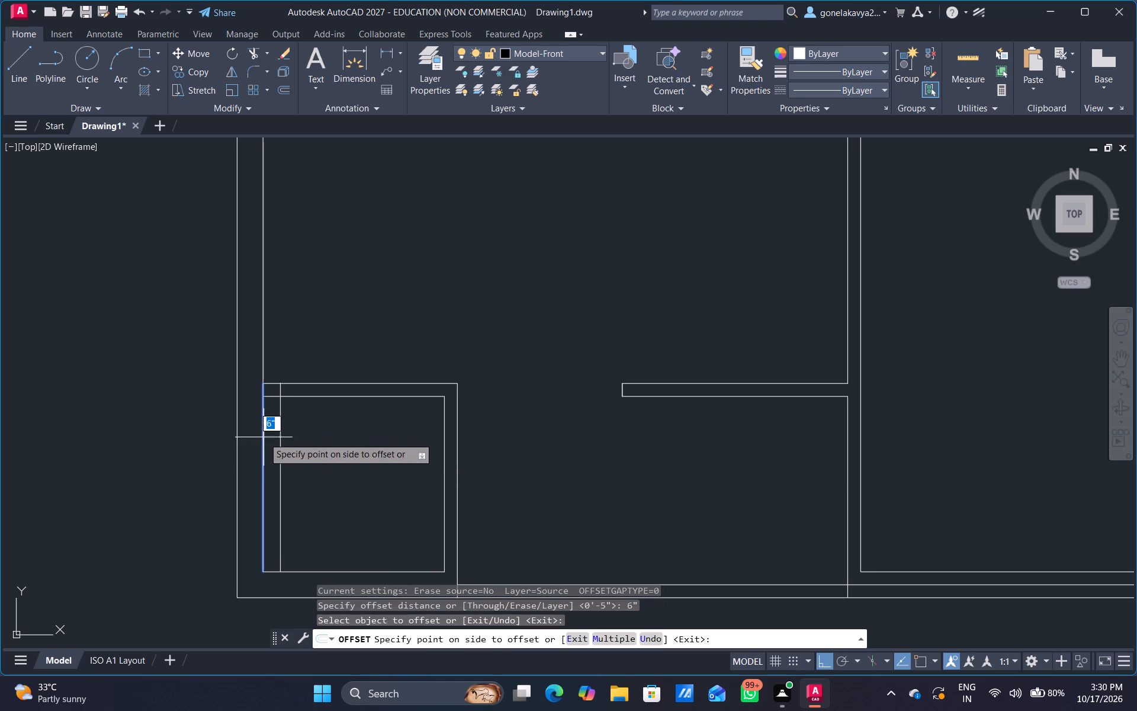
pyautogui.click(327, 437)
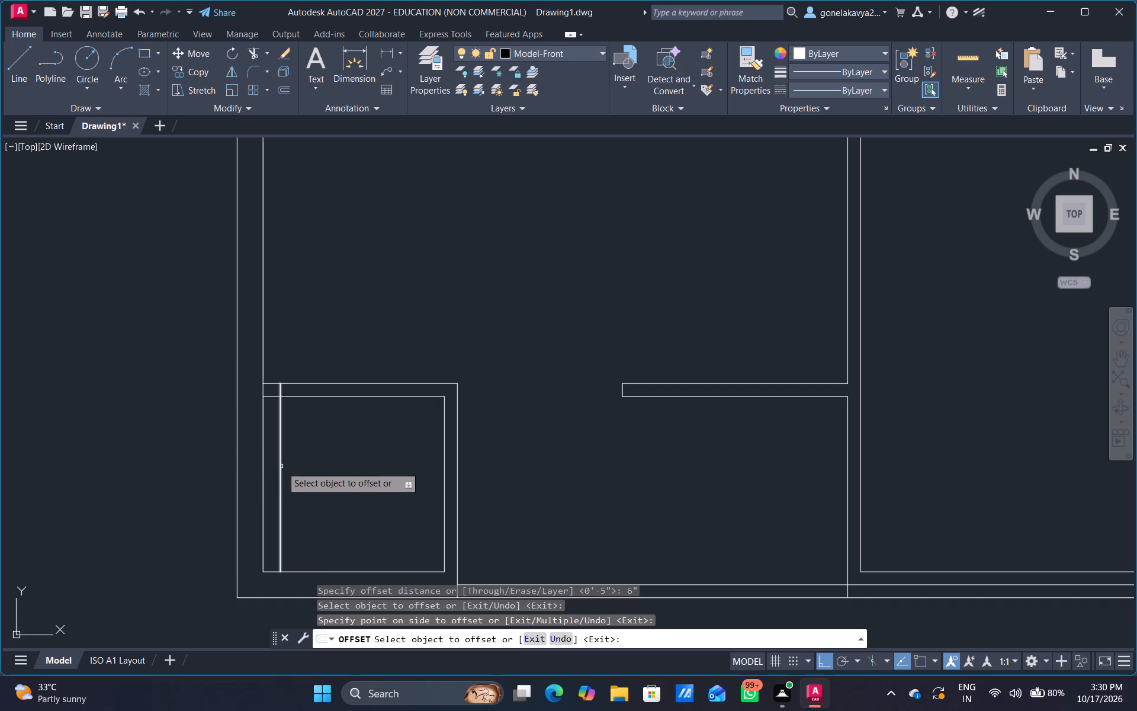
pyautogui.click(281, 466)
pyautogui.click(302, 468)
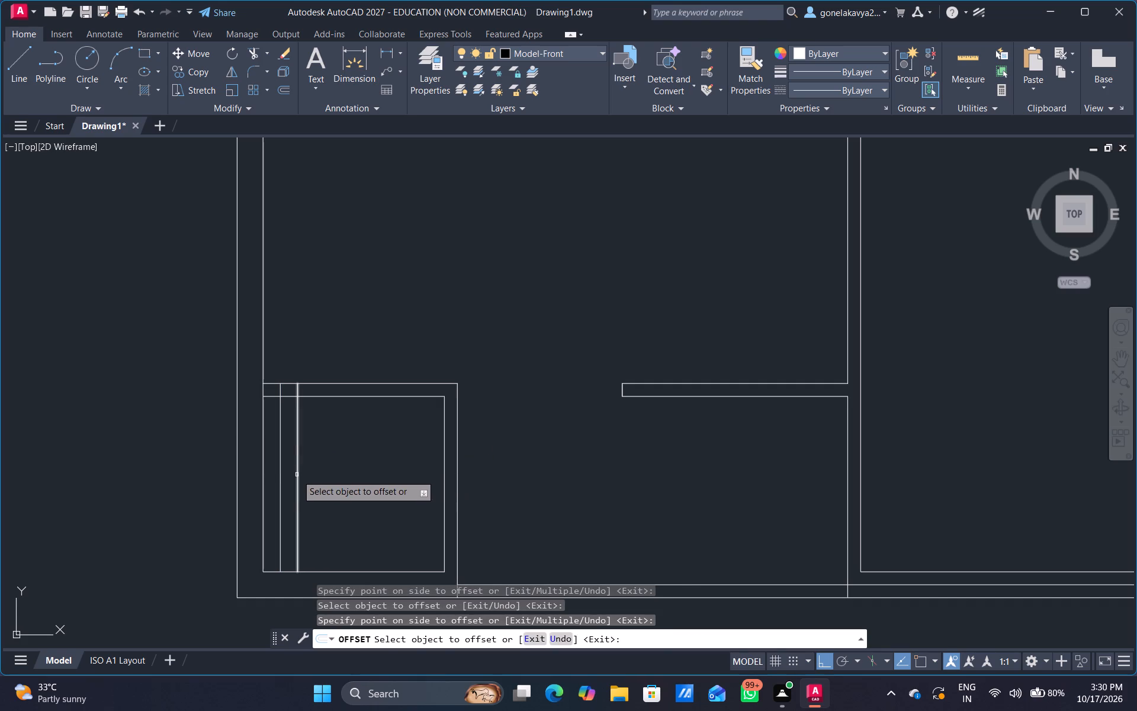
# Offset the second 6" line 3' further into the lower-left room.
pyautogui.click(297, 475)
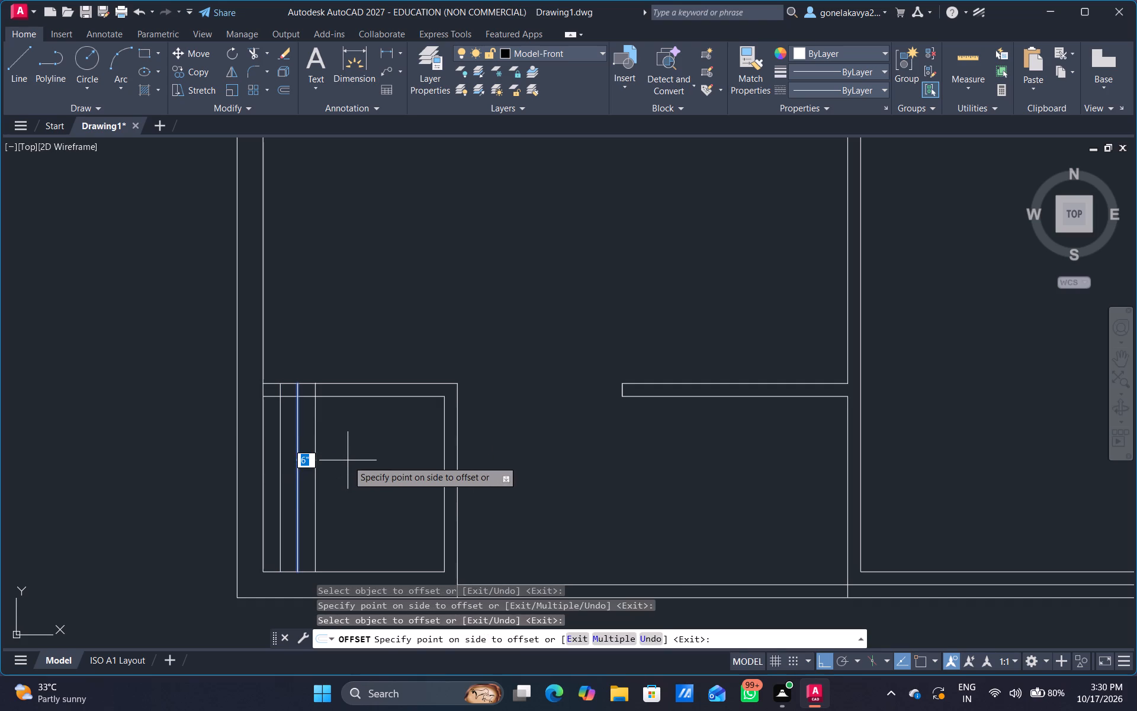
pyautogui.write("3'")
pyautogui.press('Return')
pyautogui.press('Escape')
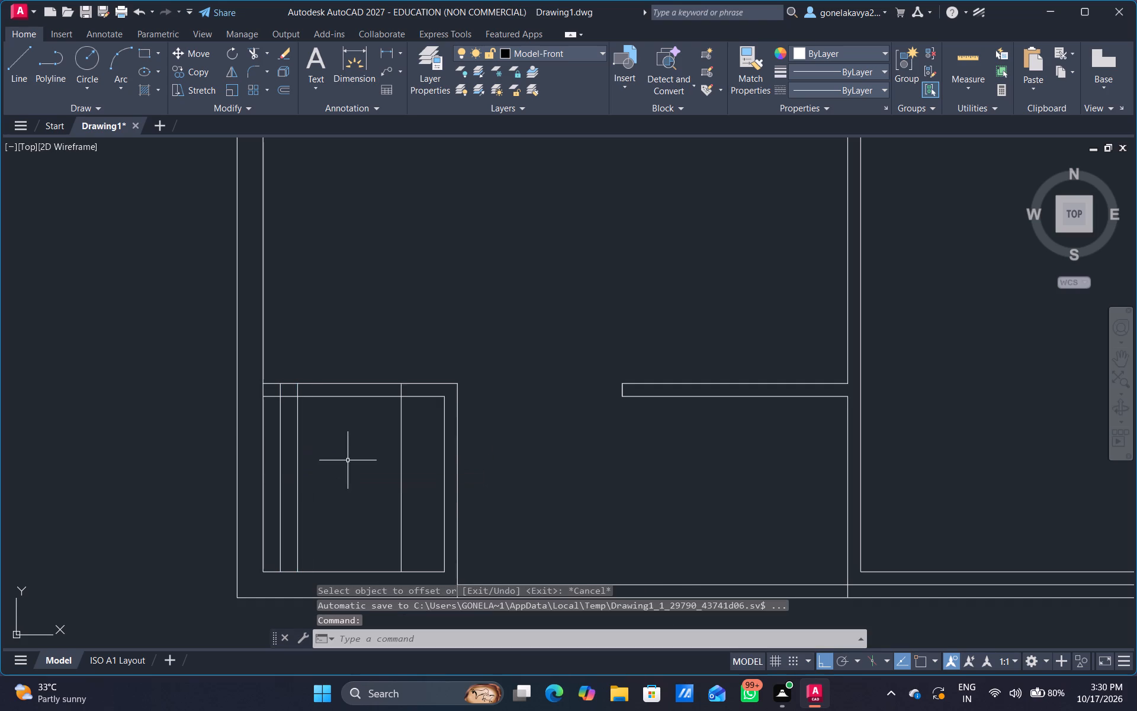
# Trim the three vertical offset lines inside the lower-left room, below its top partition.
pyautogui.write('TR')
pyautogui.press('space')
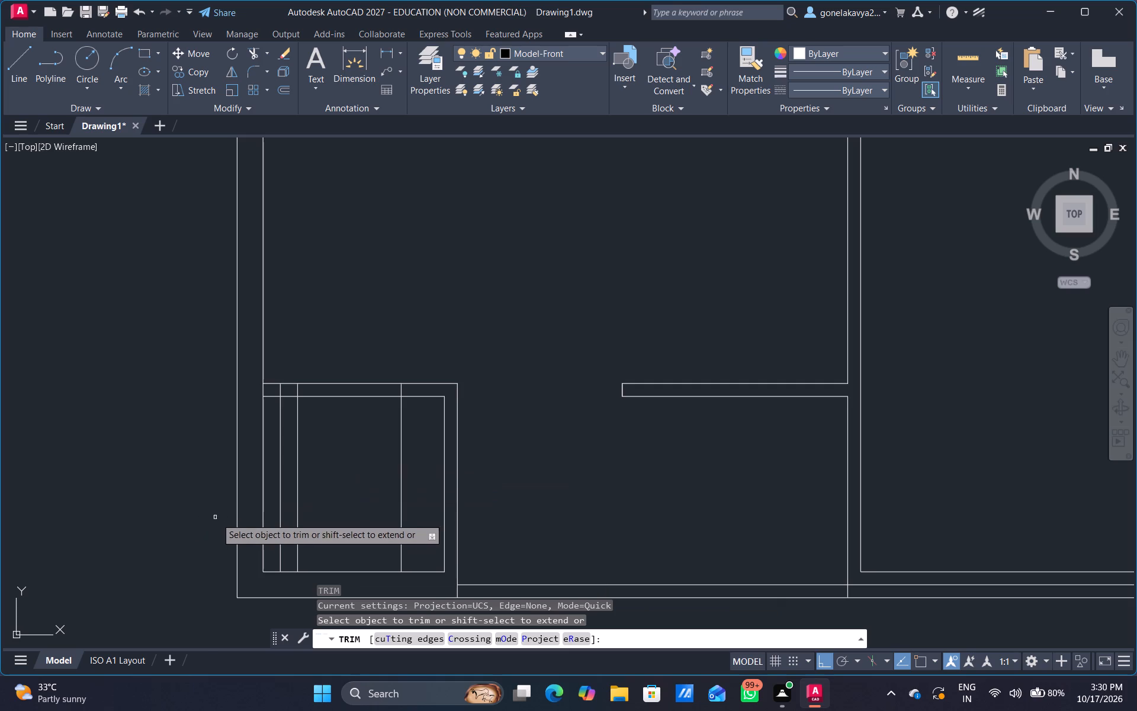
pyautogui.moveTo(276, 525); pyautogui.dragTo(319, 532)
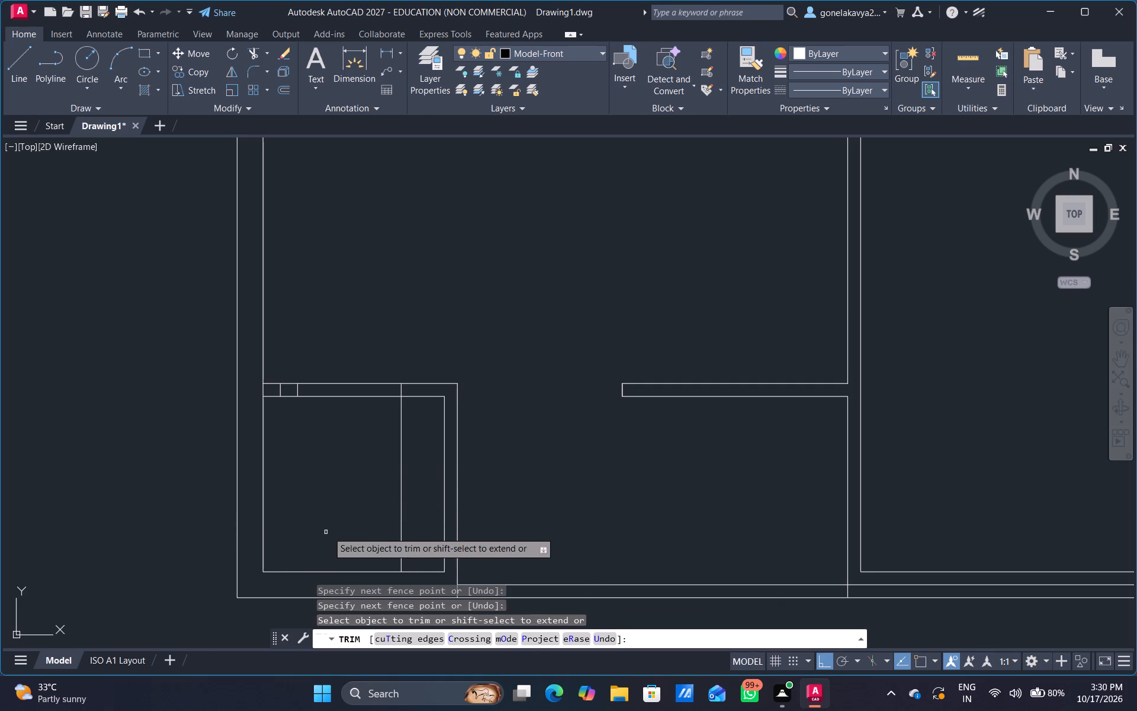
pyautogui.moveTo(423, 486); pyautogui.dragTo(354, 511)
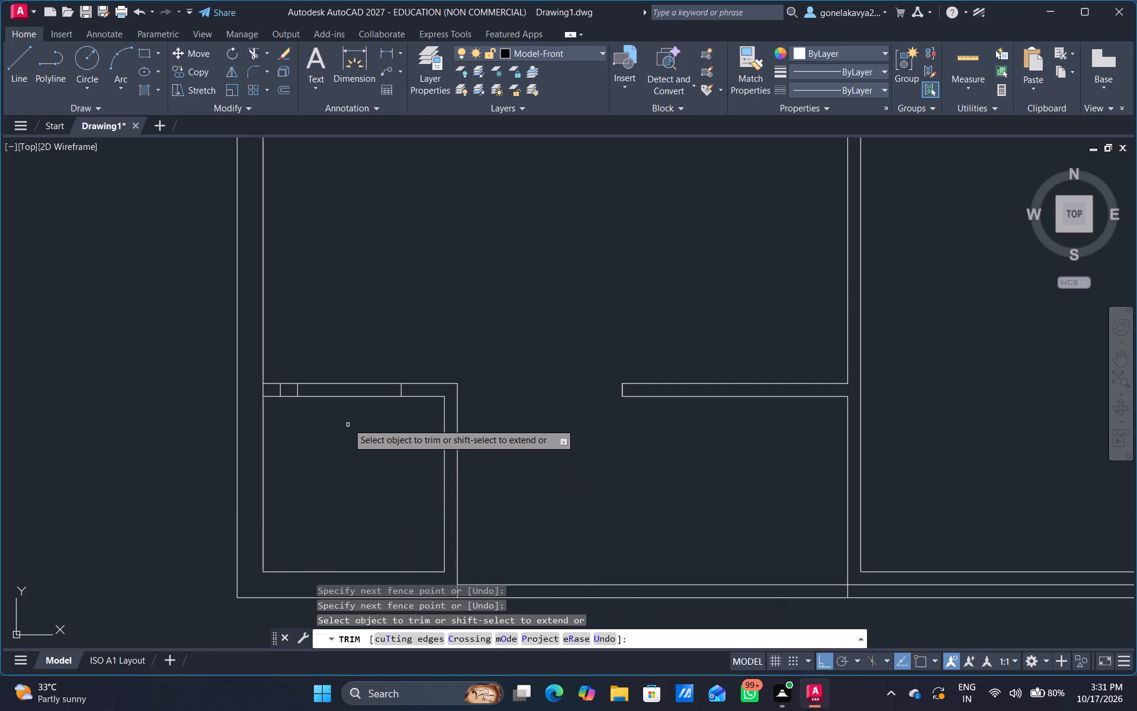
# Trim the wall line and first 6" line within the lower-left room's top partition, and cut its 3' opening between the remaining two lines.
pyautogui.scroll(3, 282, 389)
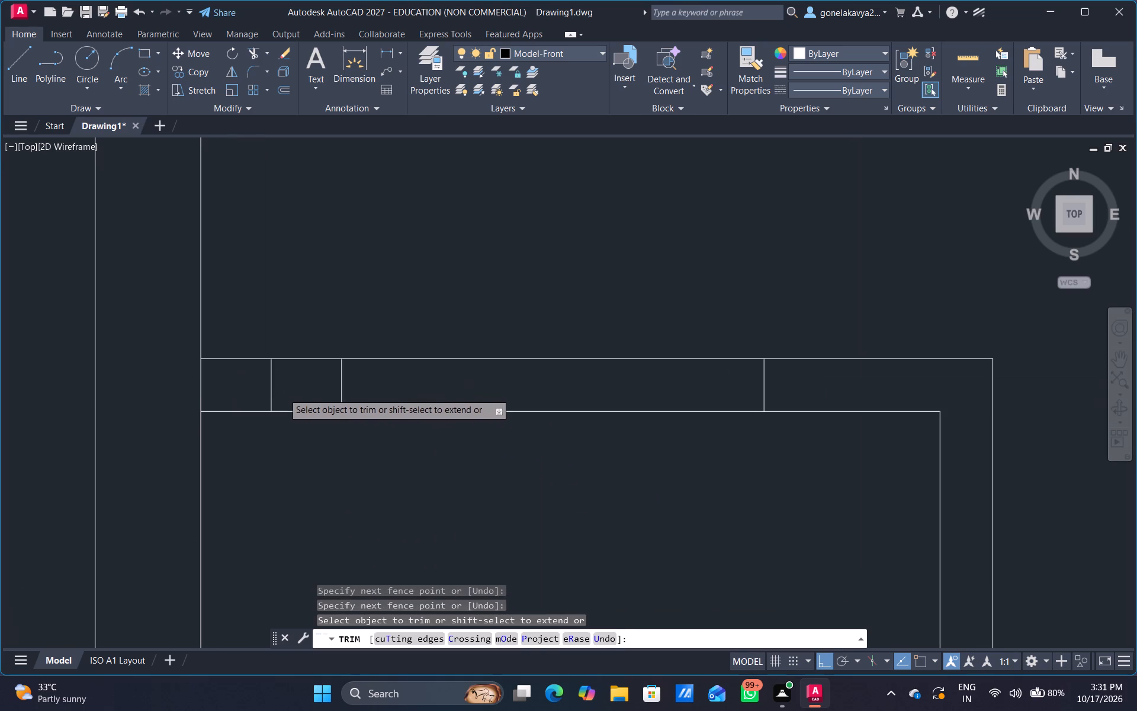
pyautogui.moveTo(176, 395); pyautogui.dragTo(301, 393)
pyautogui.moveTo(497, 465); pyautogui.dragTo(521, 398)
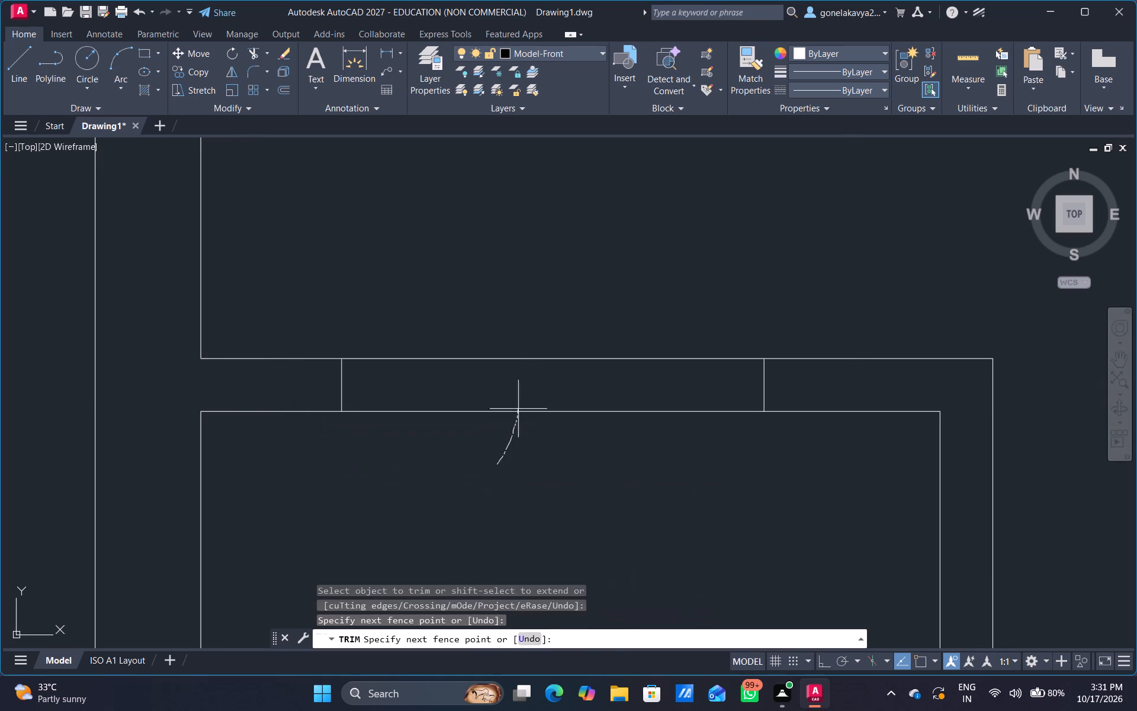
pyautogui.moveTo(521, 398); pyautogui.dragTo(523, 324)
pyautogui.scroll(-4, 528, 332)
pyautogui.moveTo(529, 396); pyautogui.dragTo(488, 379, button='middle')
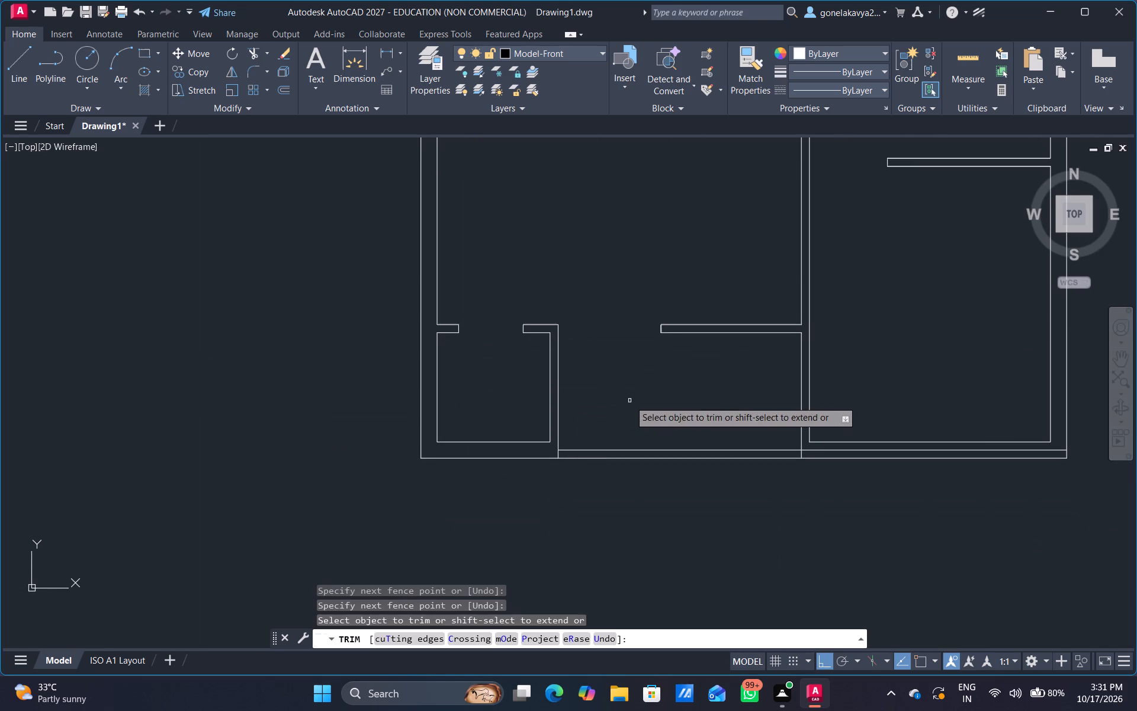
# Offset the inner left wall line of the small upper-left compartment 3' into the room.
pyautogui.moveTo(599, 429); pyautogui.dragTo(457, 460, button='middle')
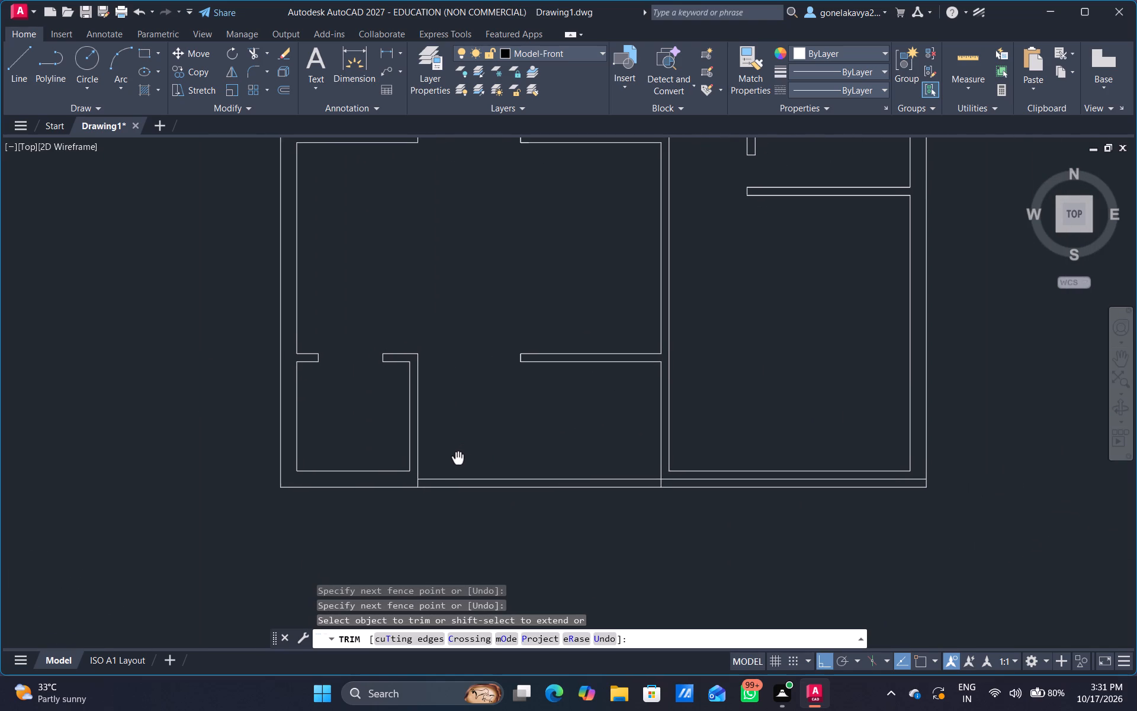
pyautogui.moveTo(457, 460); pyautogui.dragTo(422, 494, button='middle')
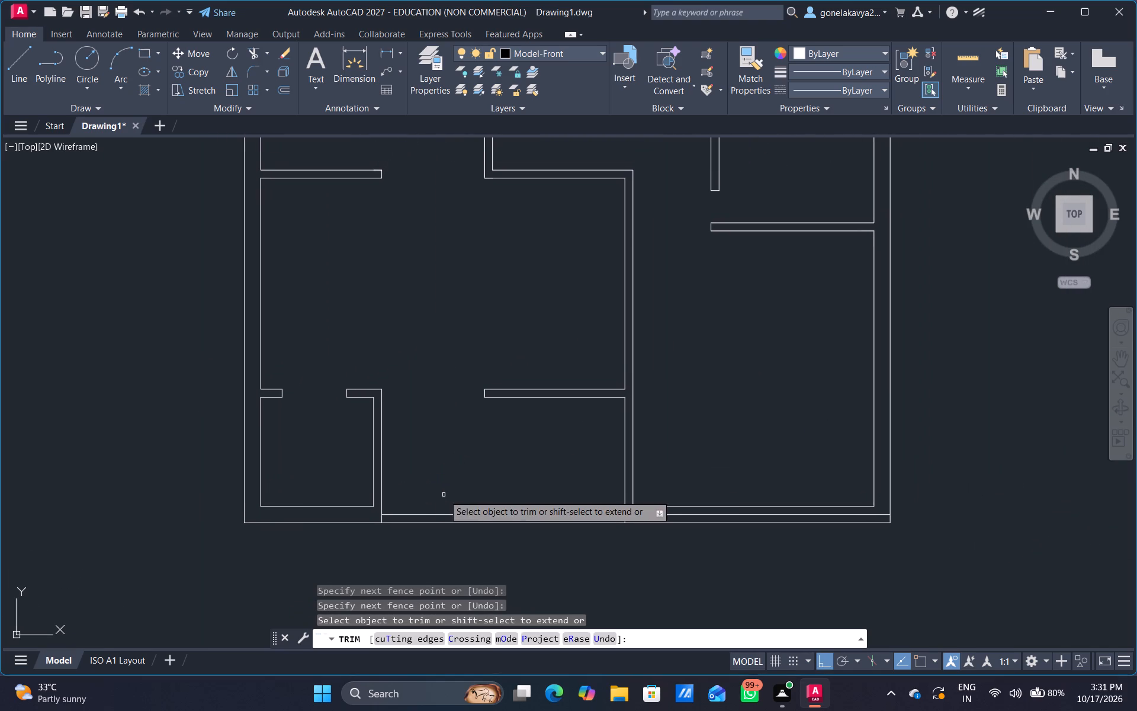
pyautogui.scroll(-2, 432, 356)
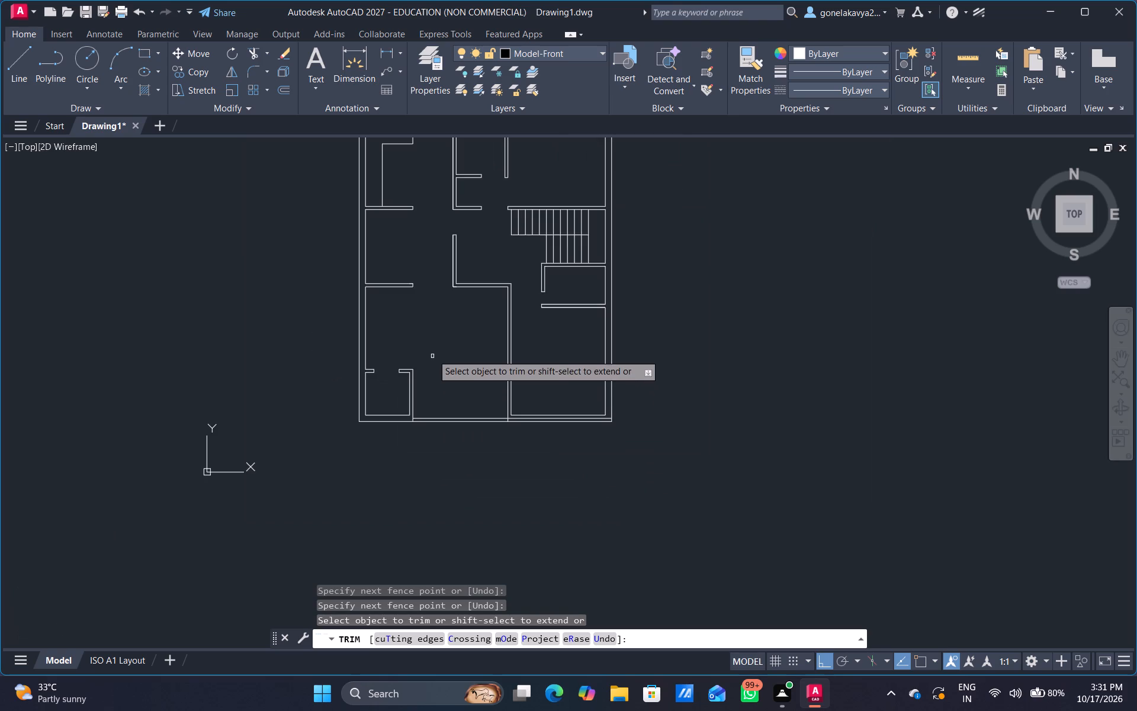
pyautogui.moveTo(434, 351); pyautogui.dragTo(345, 435, button='middle')
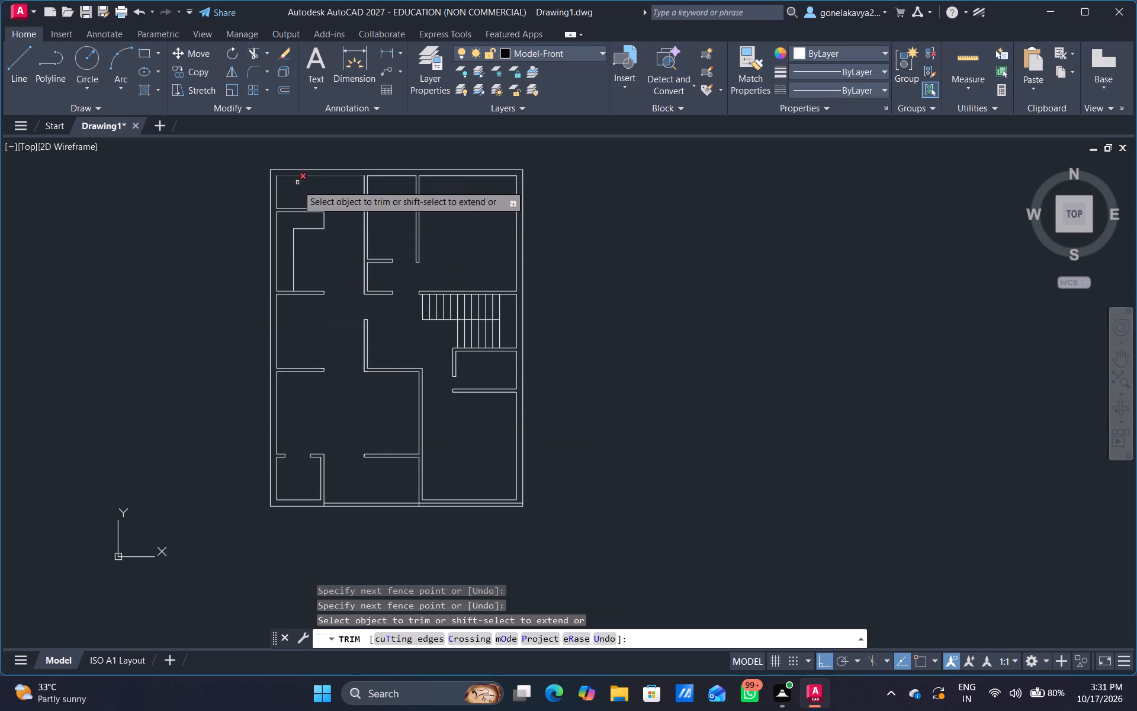
pyautogui.scroll(1, 274, 196)
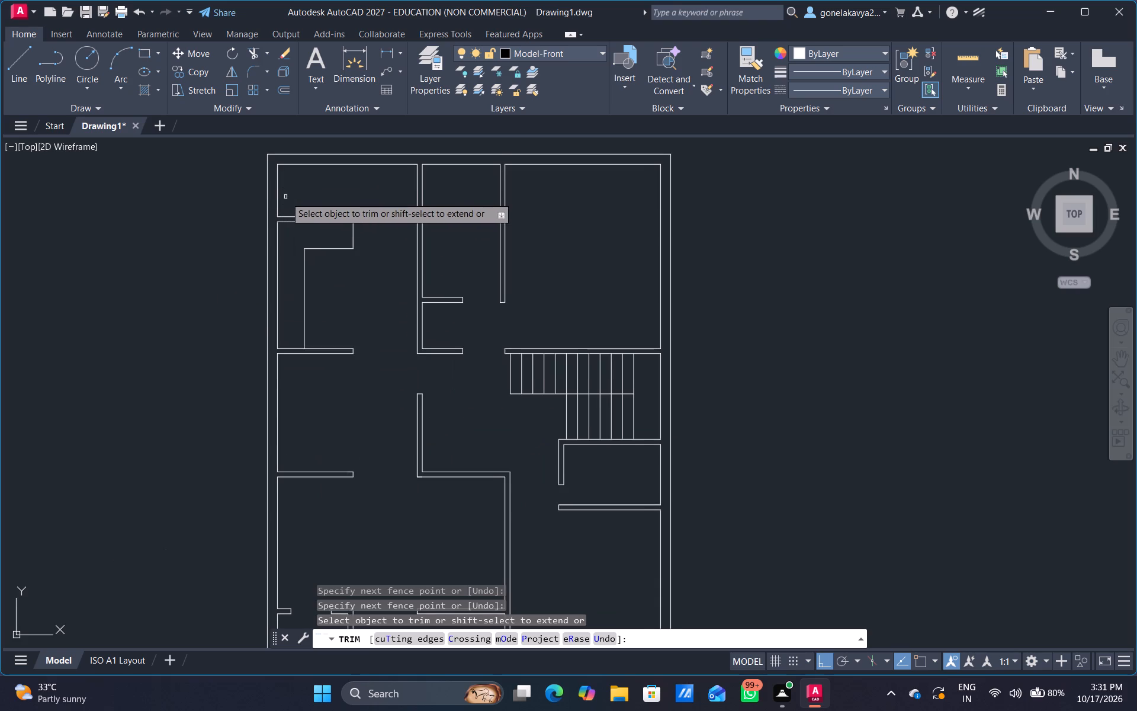
pyautogui.moveTo(285, 197); pyautogui.dragTo(287, 262, button='middle')
pyautogui.scroll(2, 289, 262)
pyautogui.press('Escape')
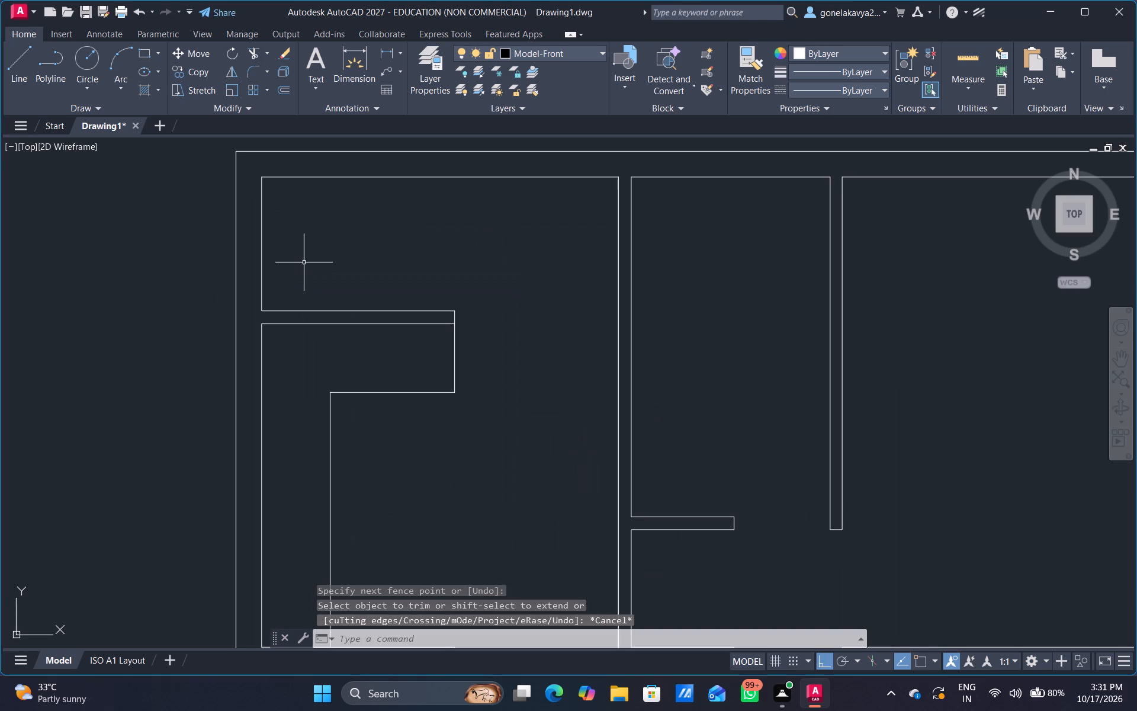
pyautogui.press('o')
pyautogui.press('Return')
pyautogui.write("3'")
pyautogui.press('Return')
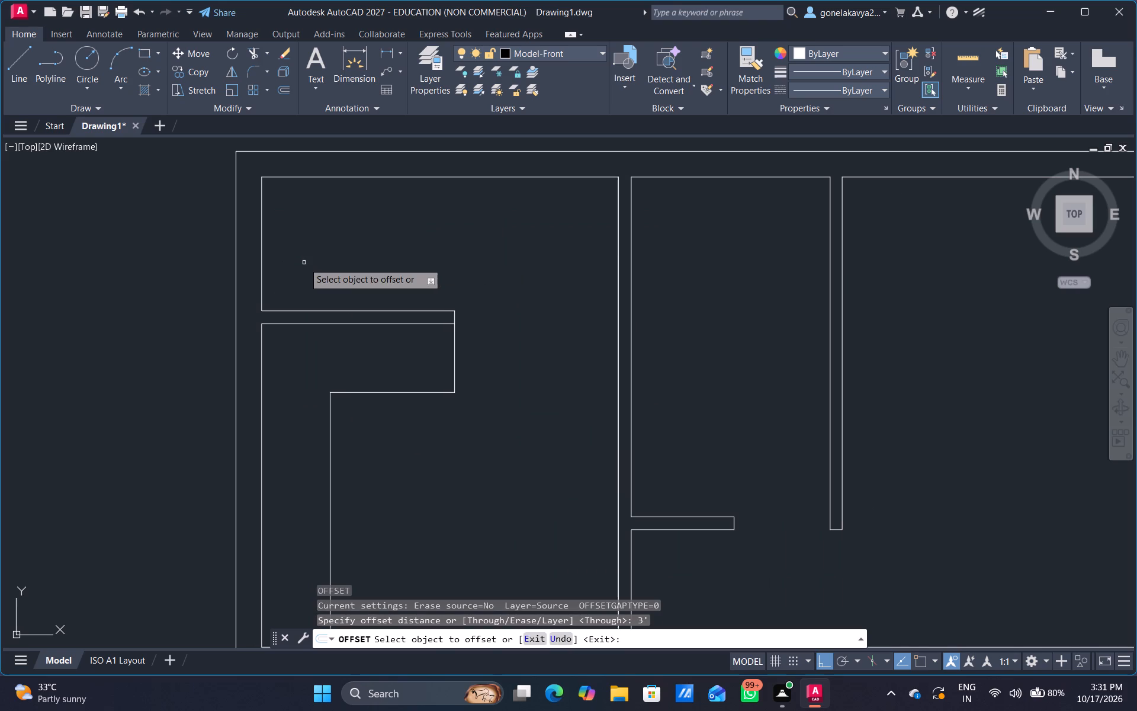
pyautogui.click(261, 246)
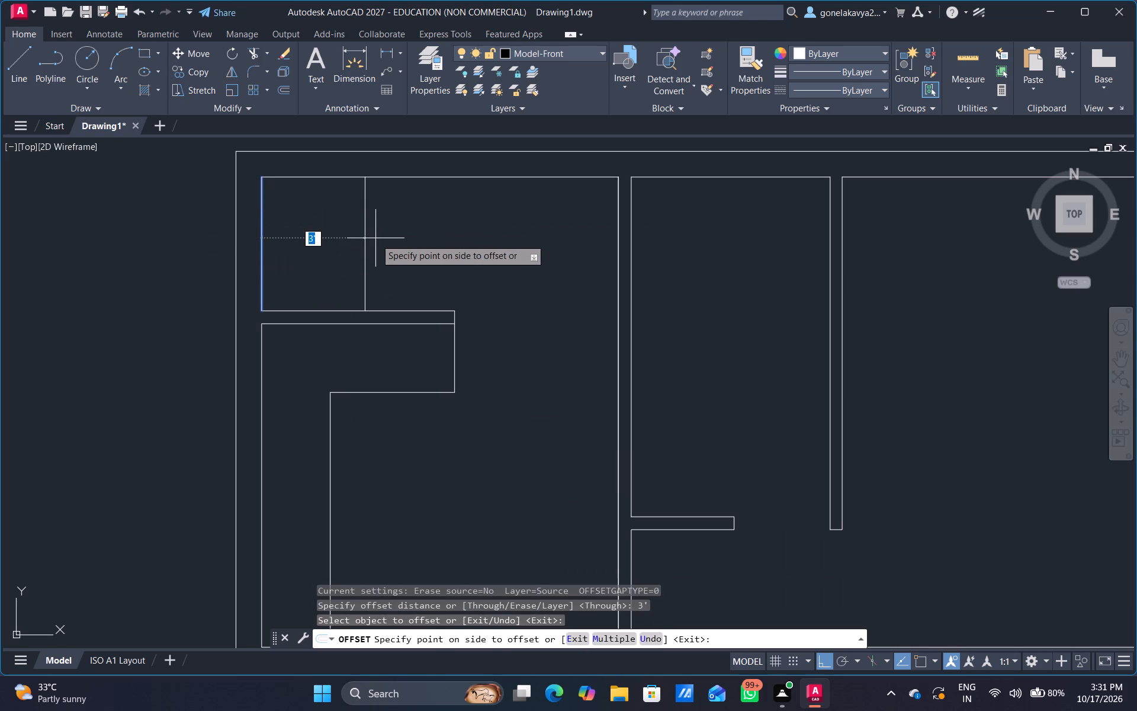
pyautogui.click(372, 239)
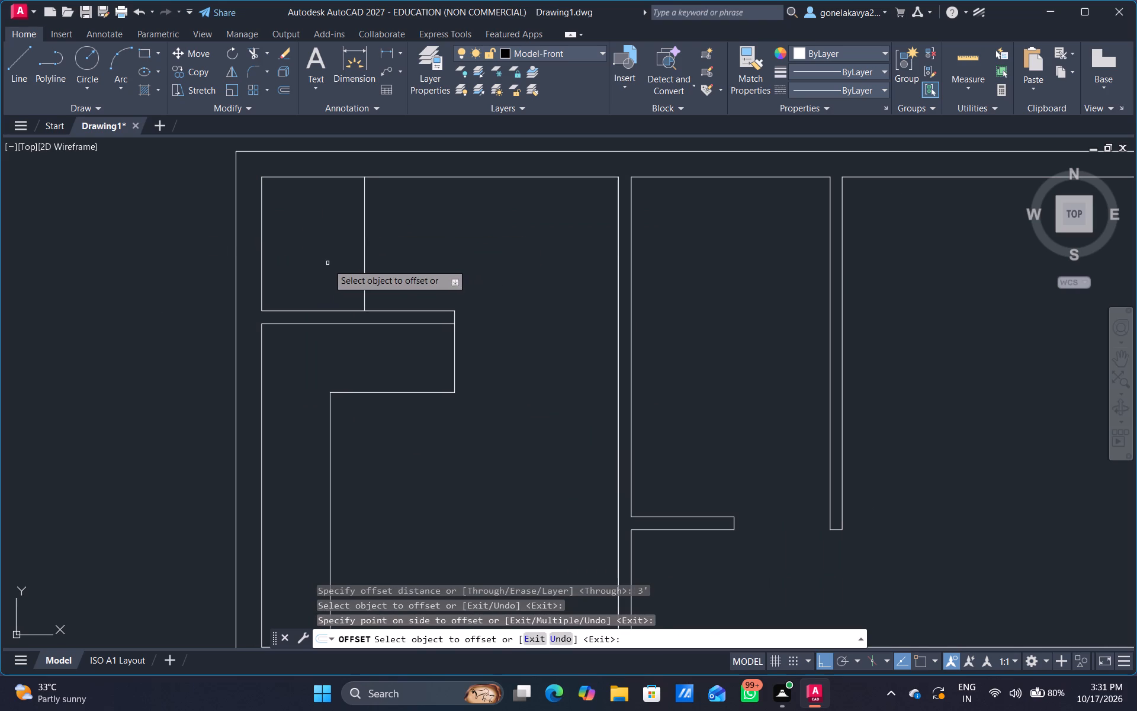
pyautogui.press('Escape')
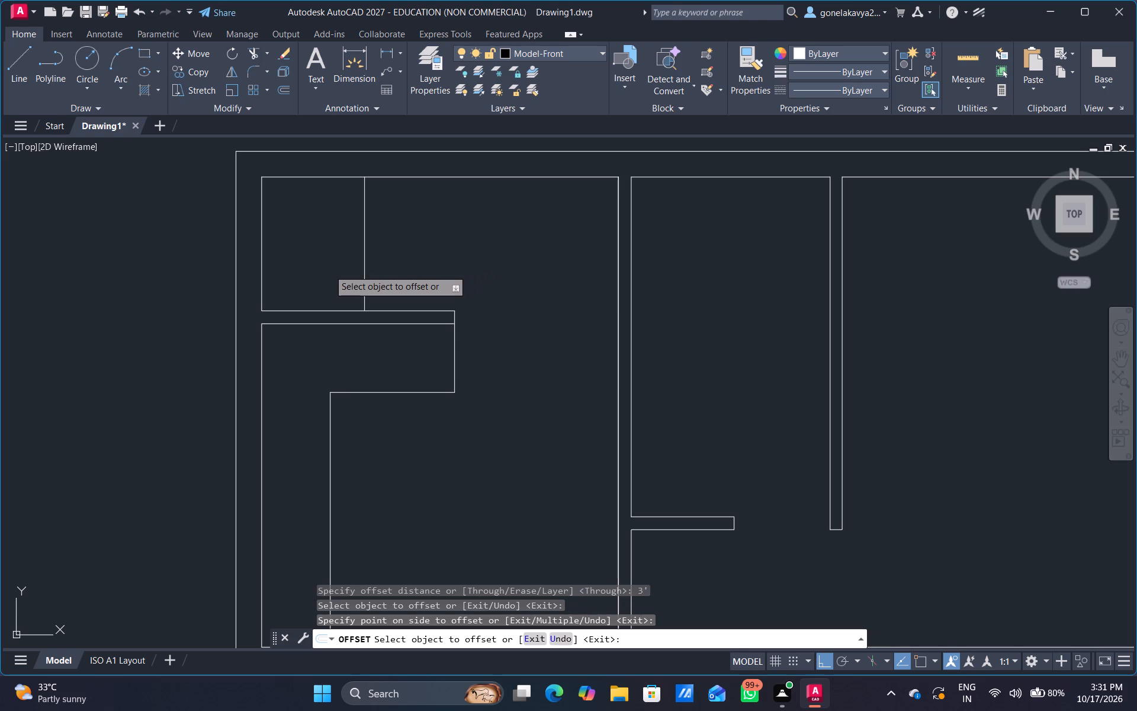
# Draw two circles, each about 5" in radius, one above the other inside the upper-left 3' wide compartment.
pyautogui.press('c')
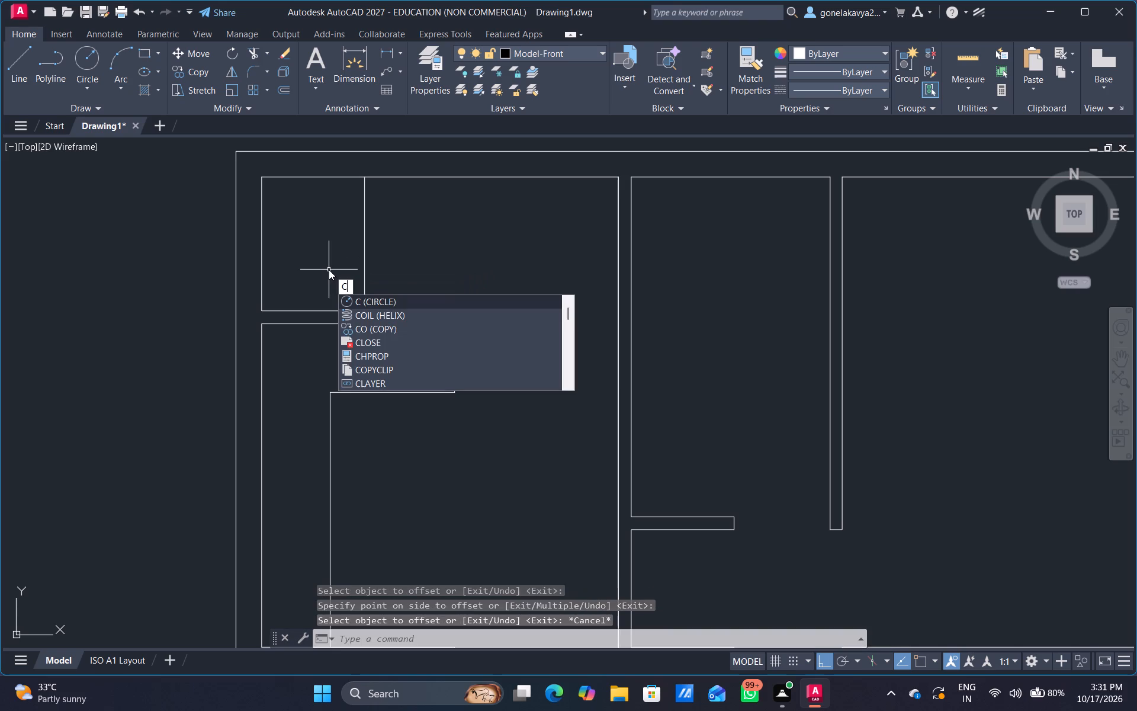
pyautogui.press('Return')
pyautogui.scroll(1, 304, 213)
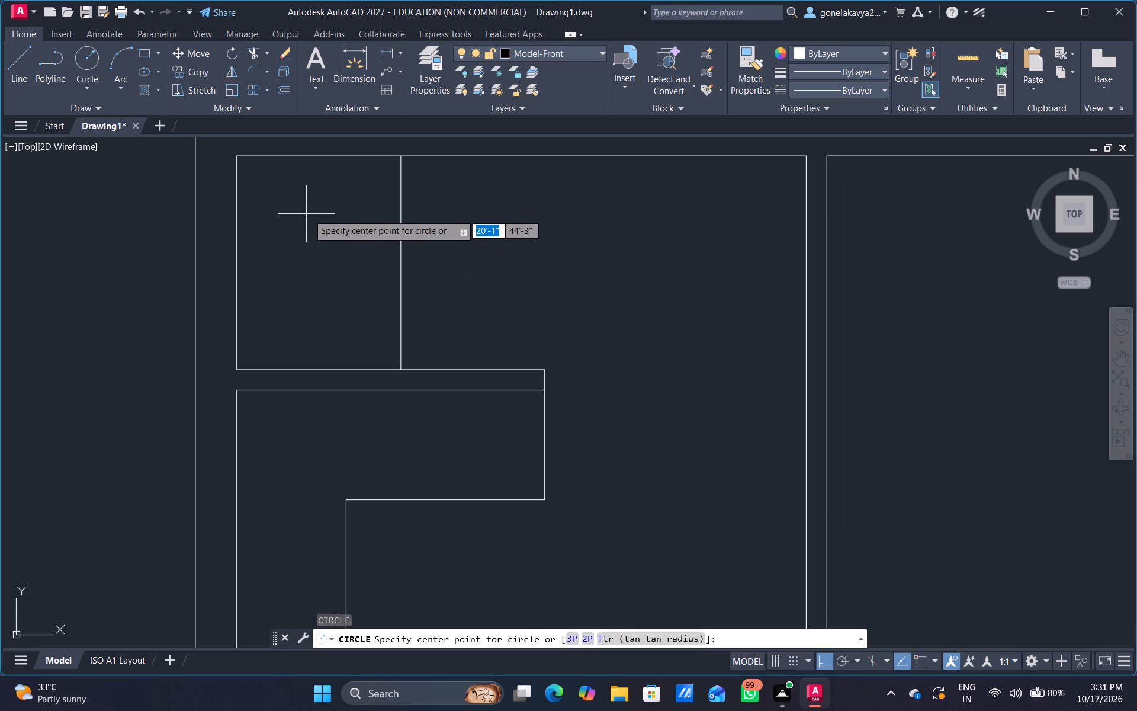
pyautogui.click(313, 207)
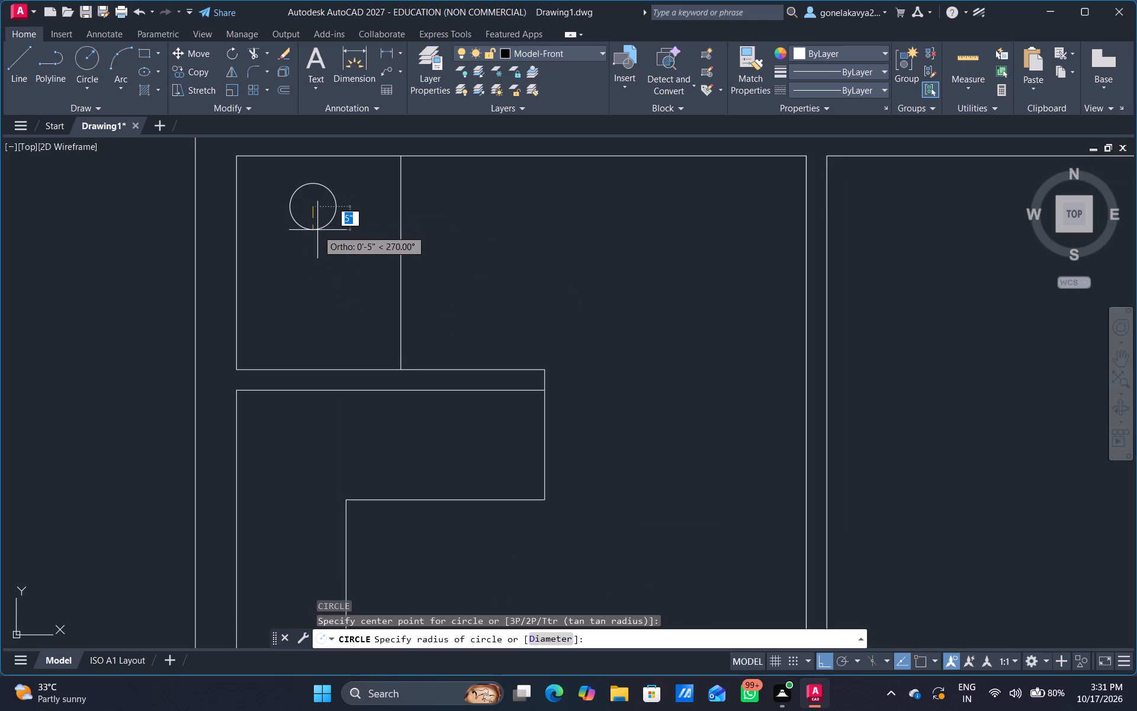
pyautogui.click(319, 231)
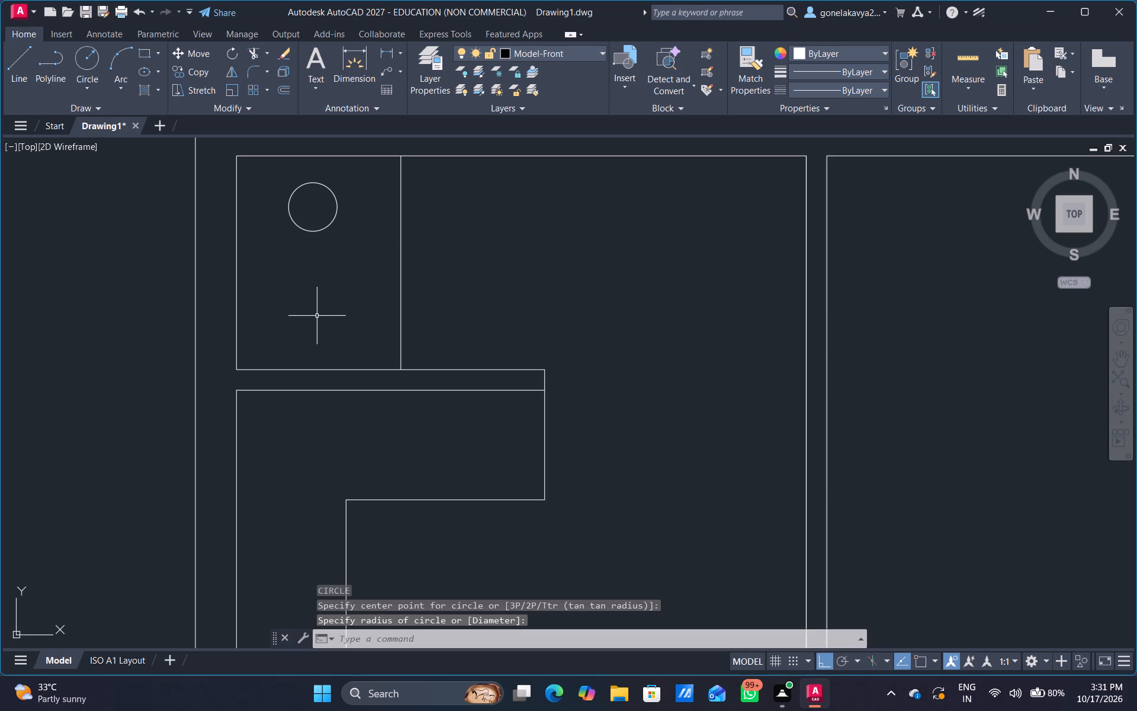
pyautogui.press('space')
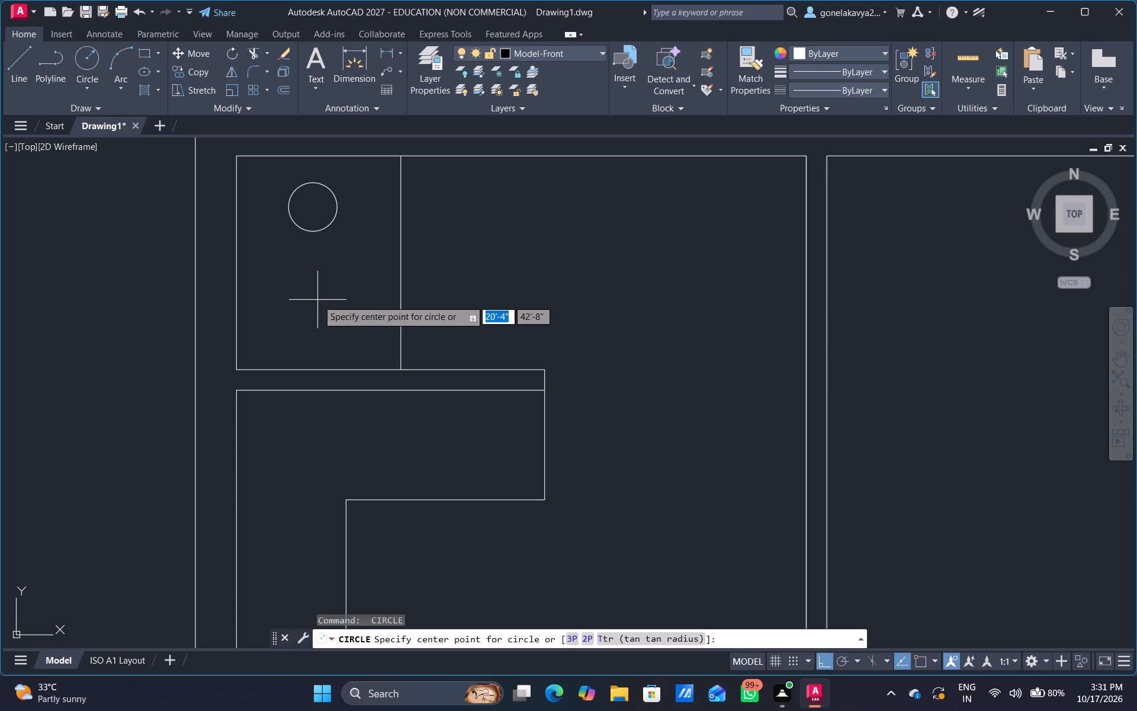
pyautogui.click(304, 298)
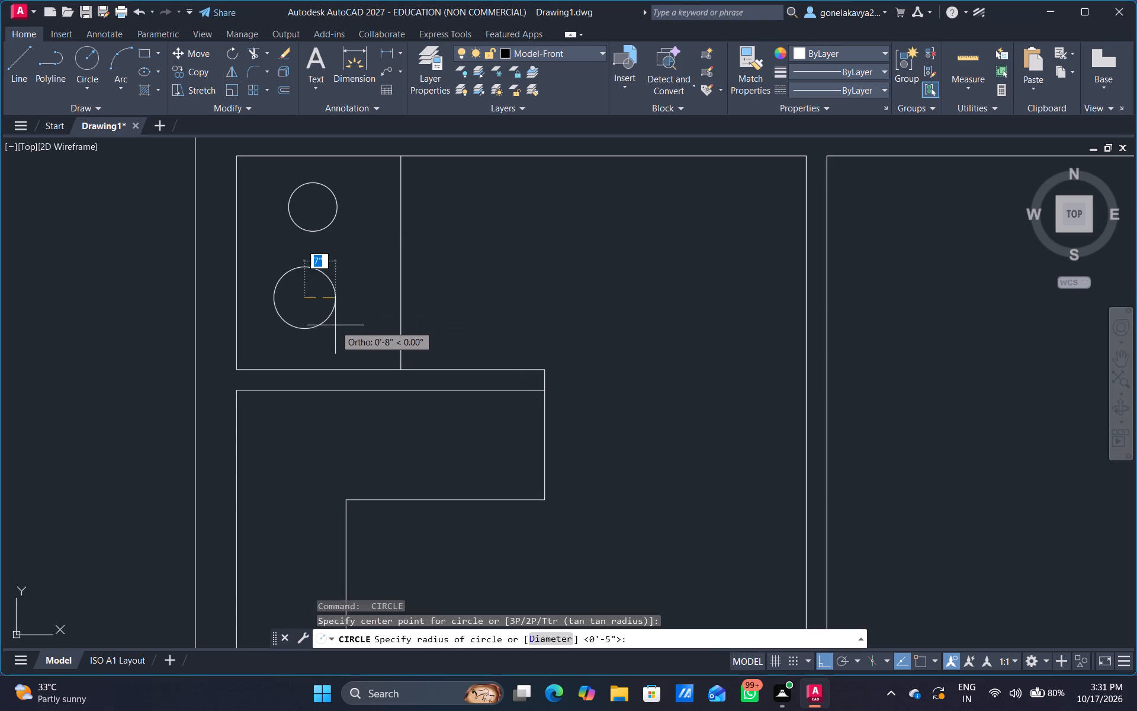
pyautogui.click(321, 321)
pyautogui.scroll(-2, 391, 293)
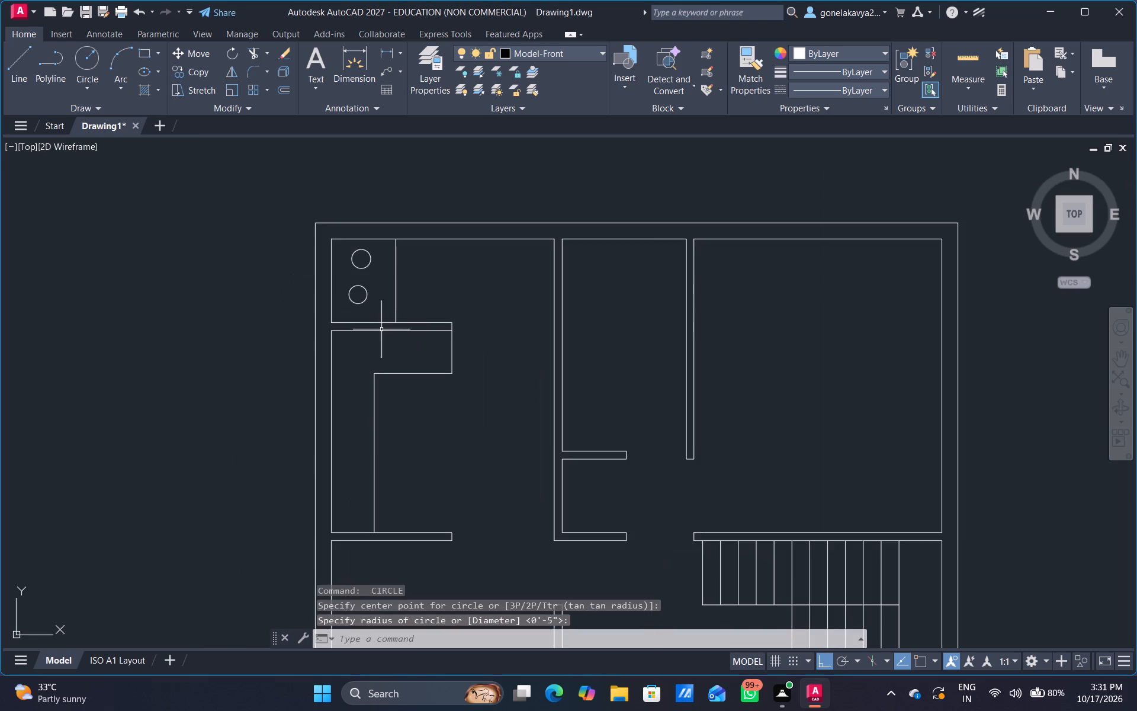
pyautogui.moveTo(382, 337); pyautogui.dragTo(304, 260, button='middle')
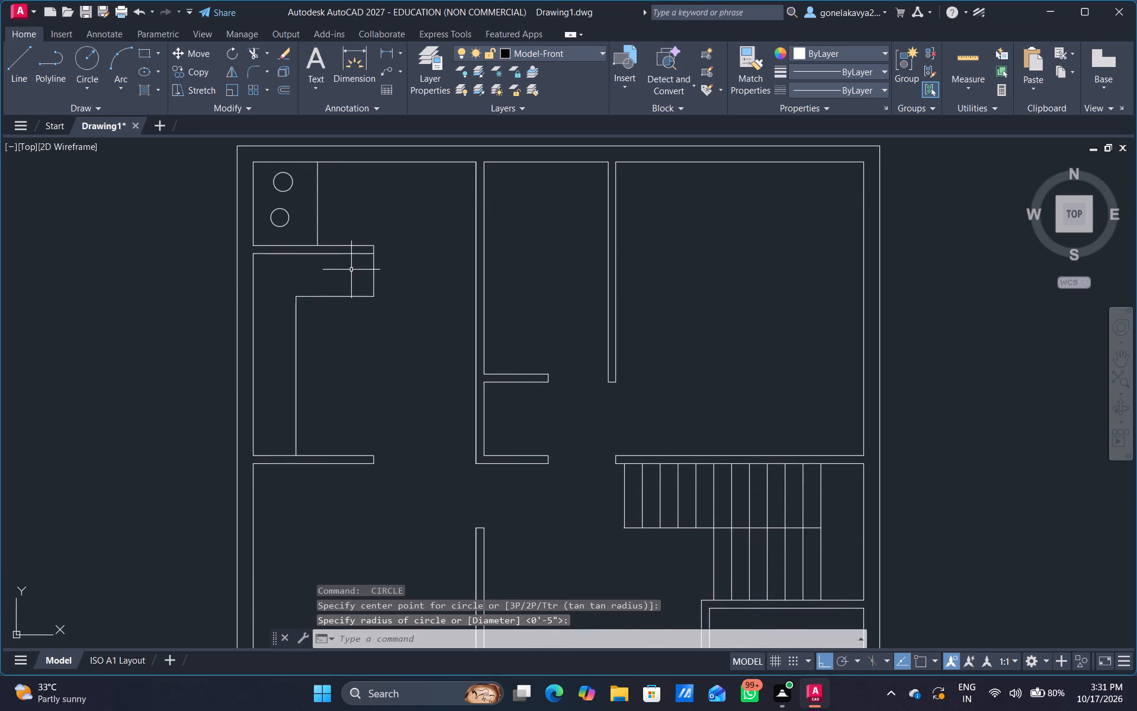
pyautogui.press('Escape')
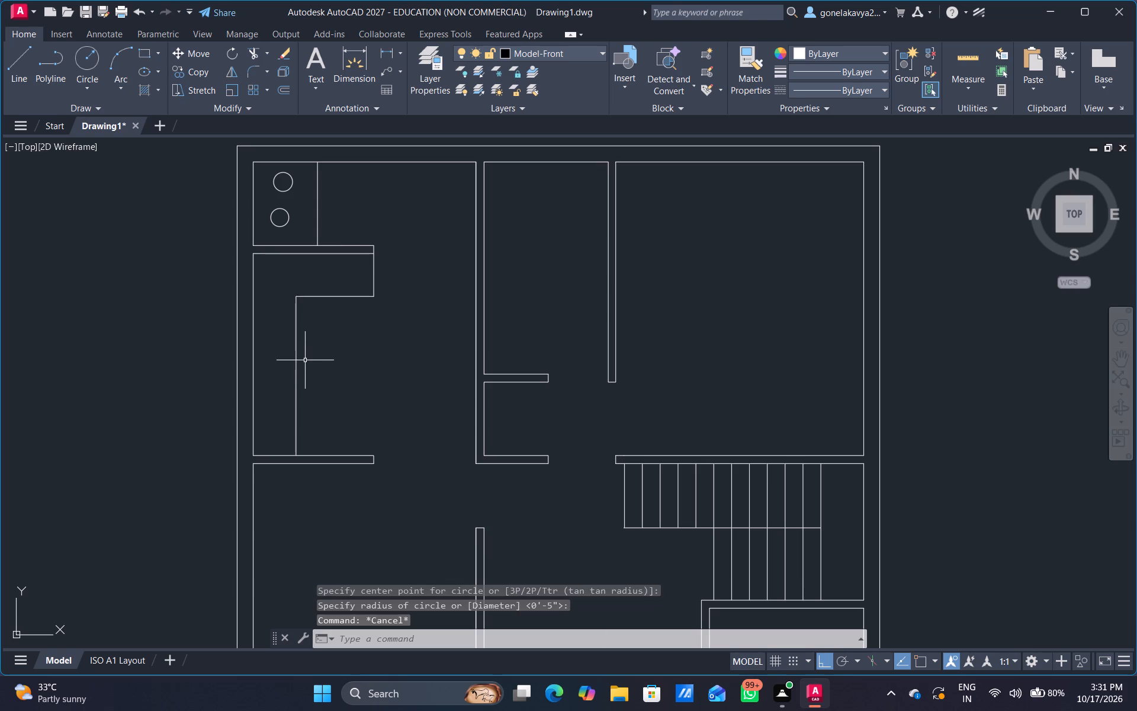
# Outside the plan's left wall, draw a box of lines 9" high and about 2'-8" wide, with a bottom line about 3'-4" long.
pyautogui.press('l')
pyautogui.press('Return')
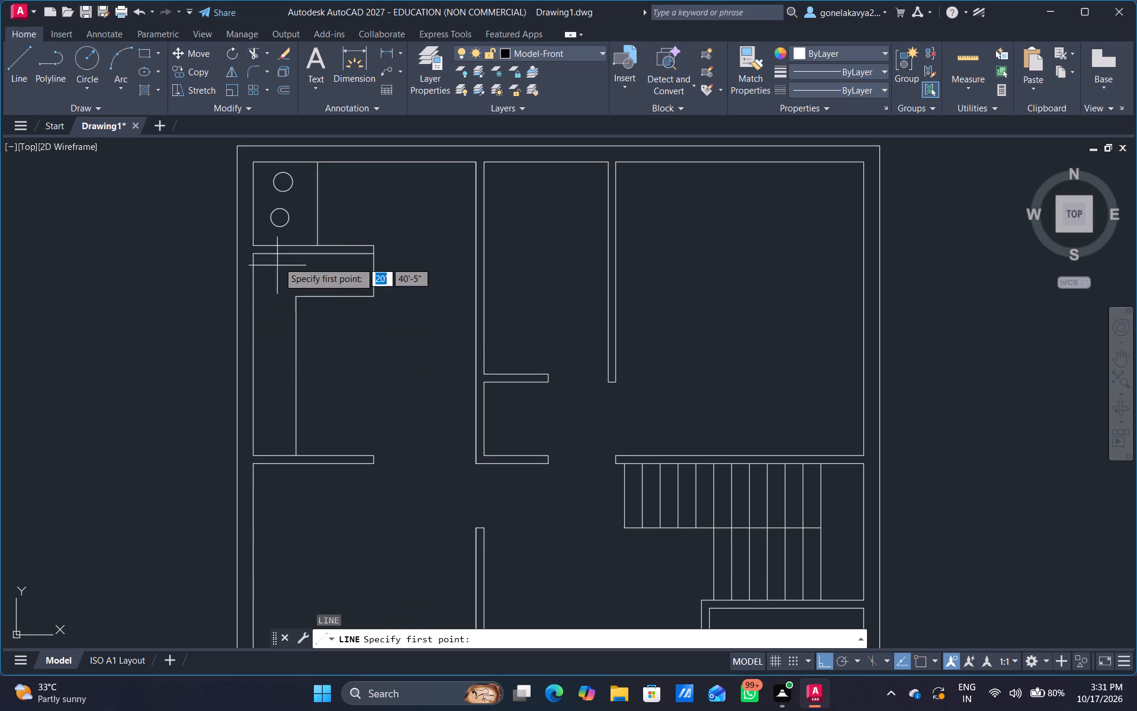
pyautogui.moveTo(130, 408); pyautogui.dragTo(236, 387, button='middle')
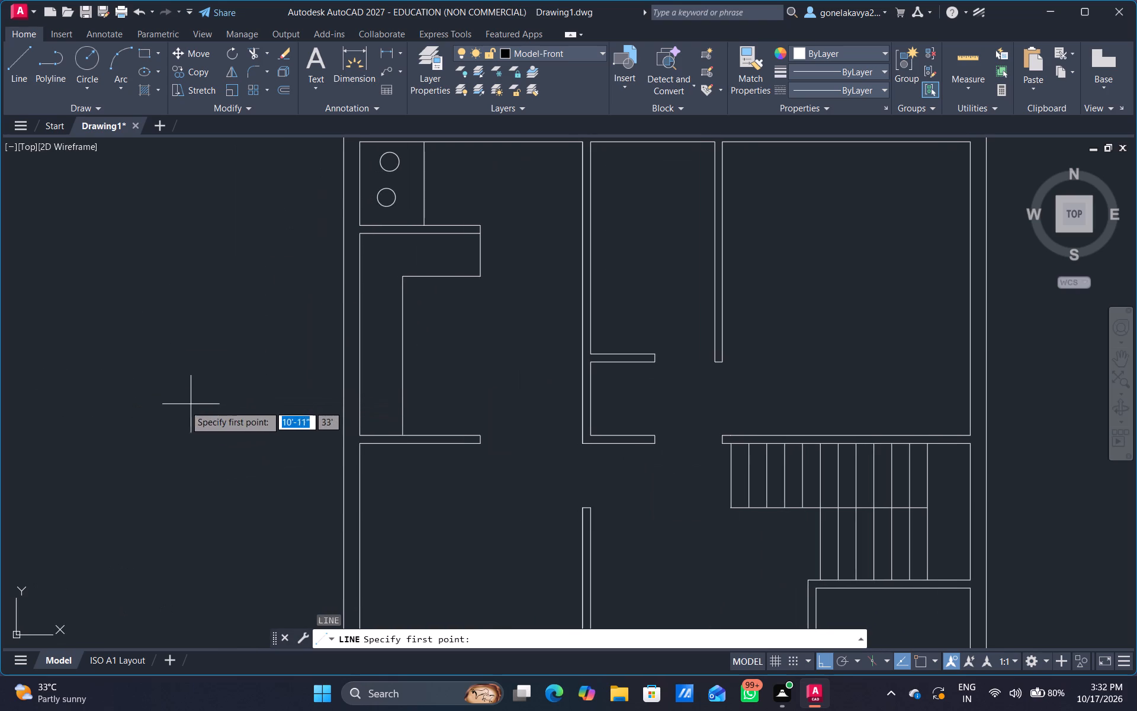
pyautogui.click(181, 407)
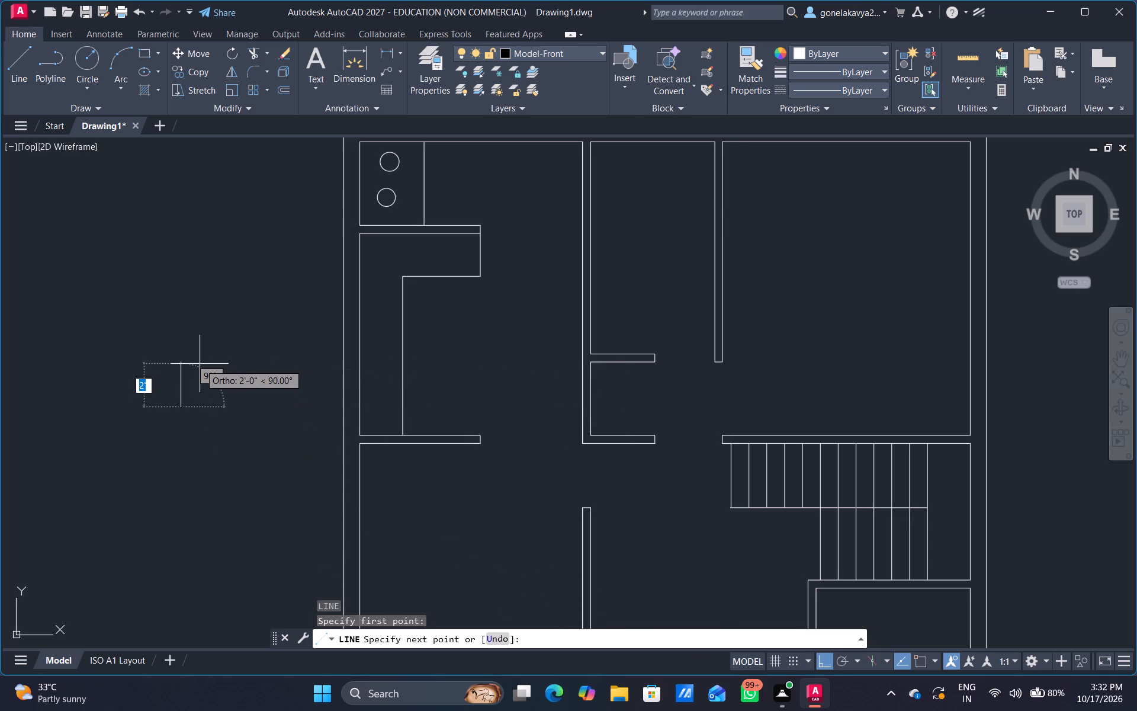
pyautogui.write('9"')
pyautogui.press('Return')
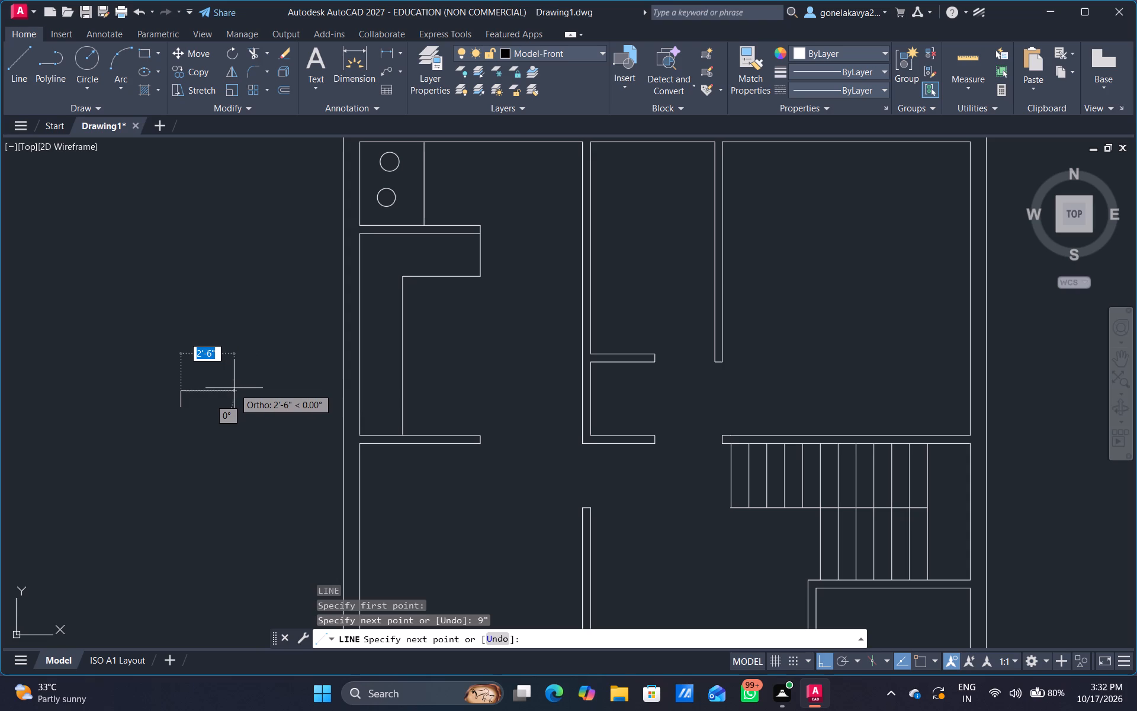
pyautogui.moveTo(234, 388); pyautogui.dragTo(233, 377, button='middle')
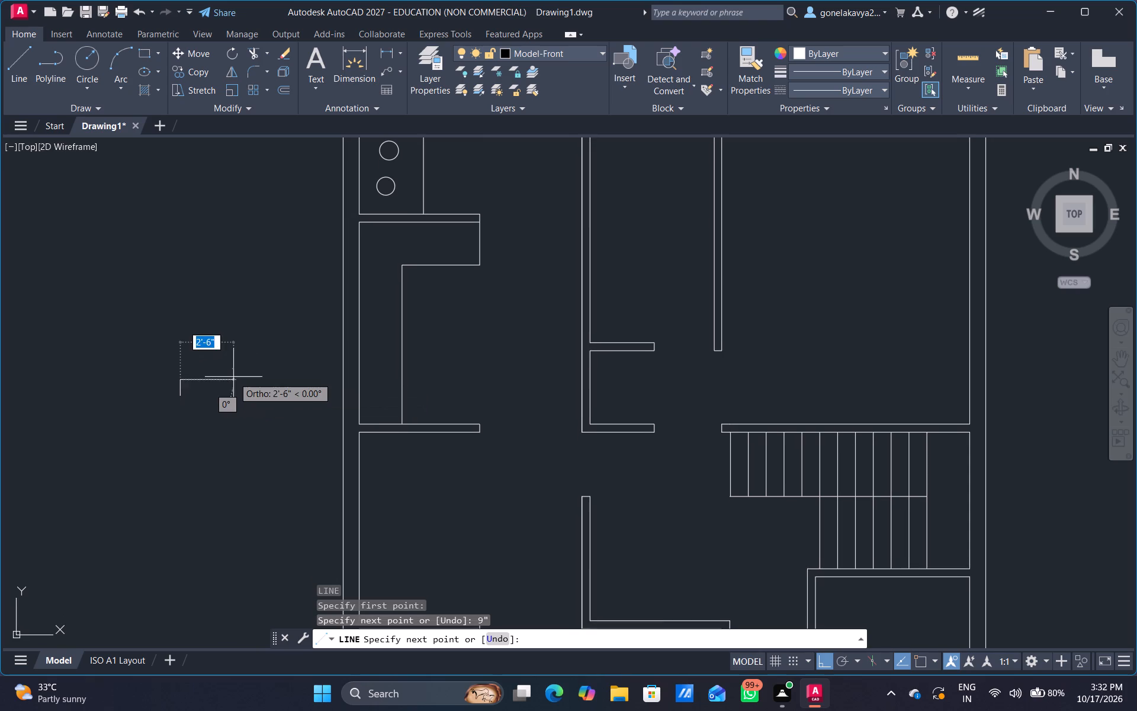
pyautogui.scroll(3, 233, 377)
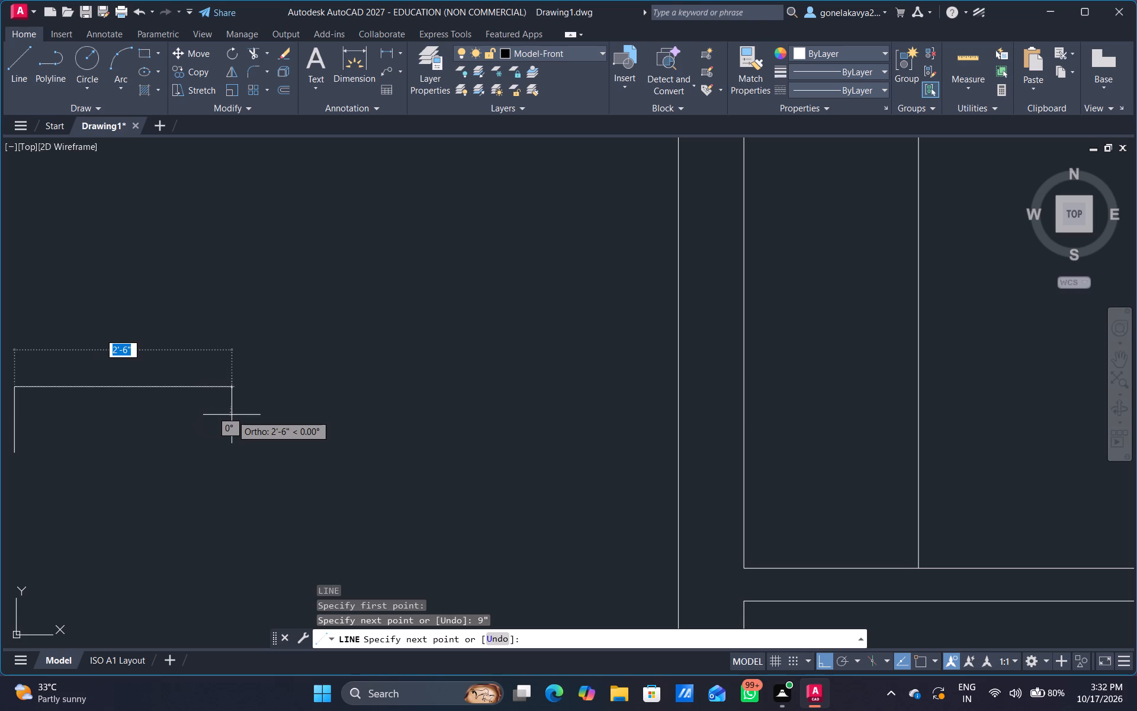
pyautogui.moveTo(232, 415); pyautogui.dragTo(281, 386, button='middle')
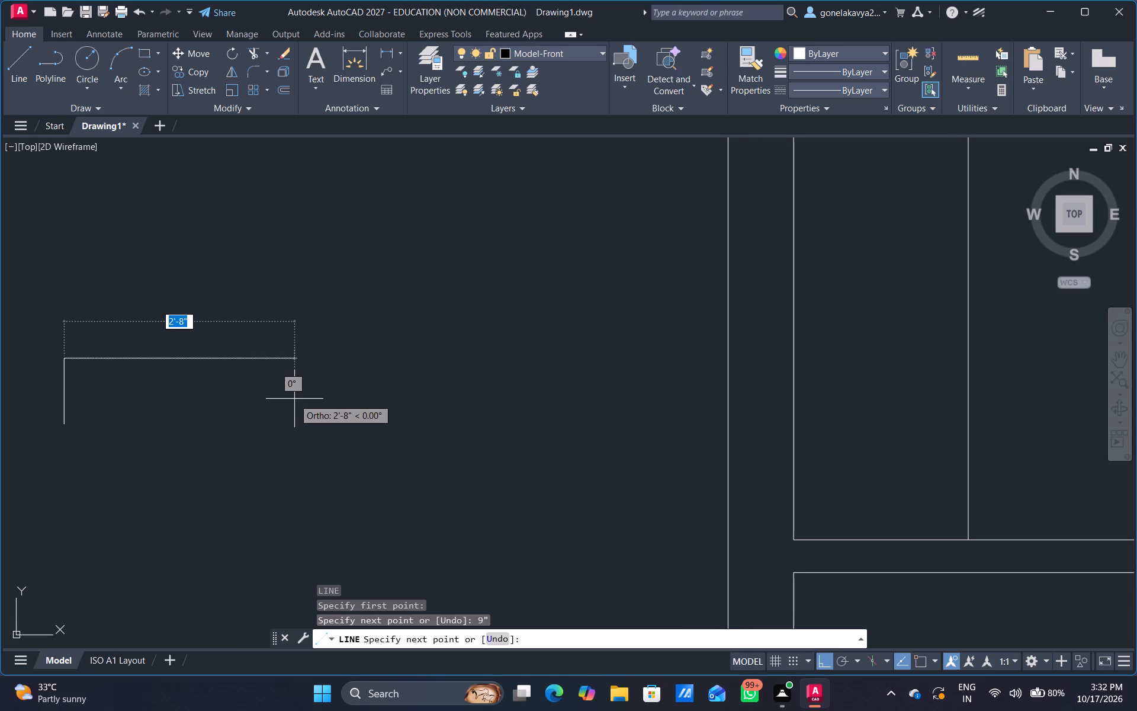
pyautogui.click(297, 399)
pyautogui.write('9"')
pyautogui.press('Return')
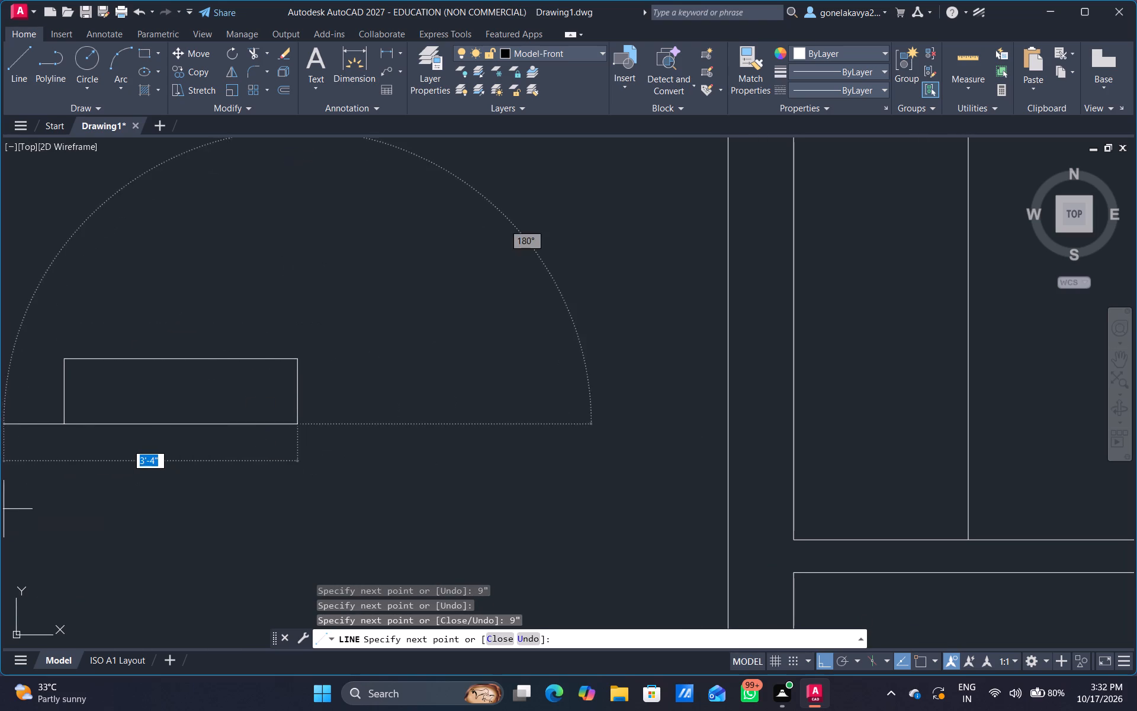
pyautogui.click(4, 509)
pyautogui.press('Escape')
pyautogui.moveTo(139, 492); pyautogui.dragTo(377, 443, button='middle')
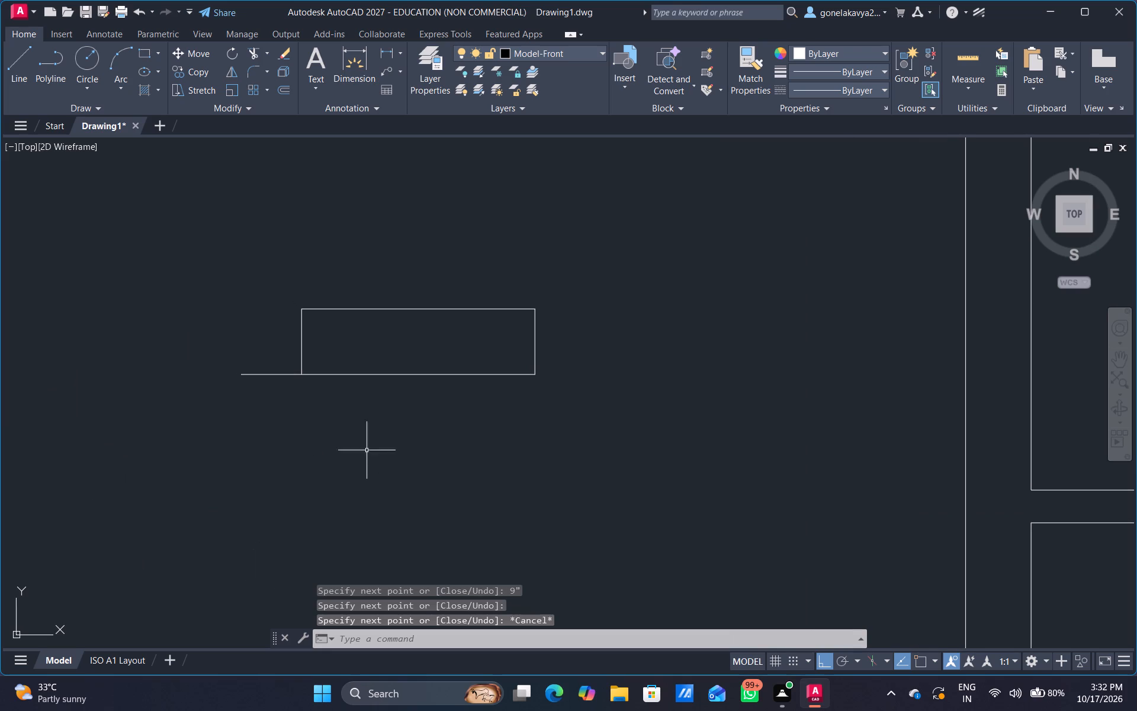
# Below the 9" high box, start a smaller box with a 4.5" vertical line and a top line about 1'-7" long.
pyautogui.press('l')
pyautogui.press('Return')
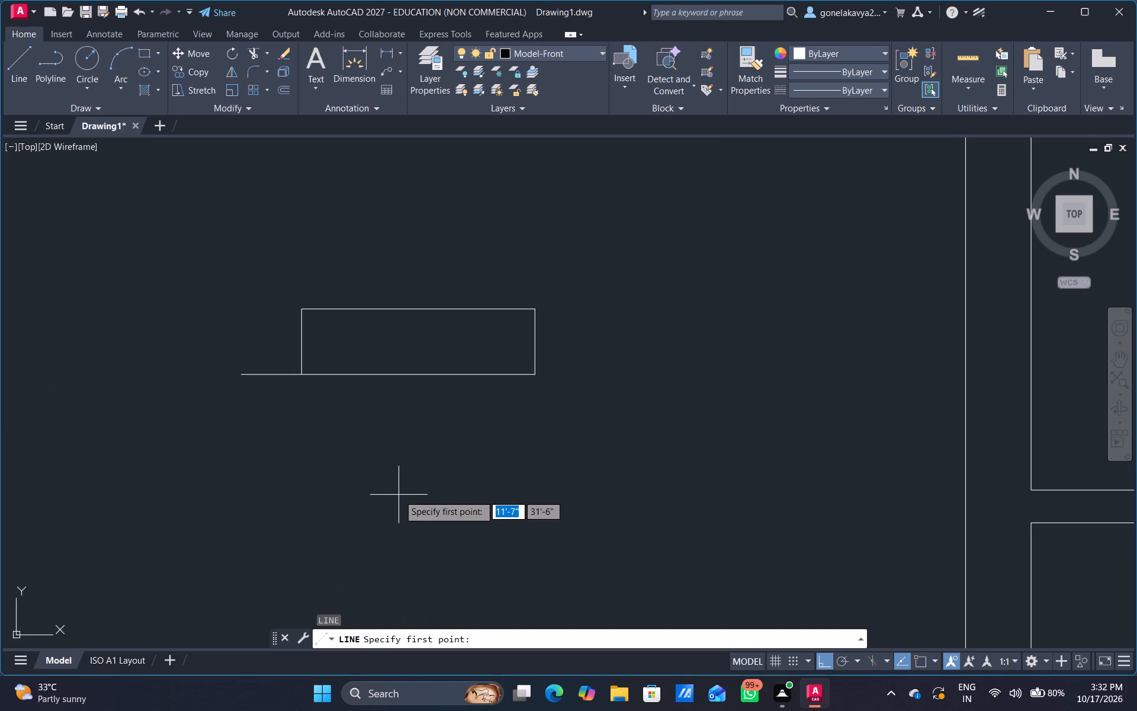
pyautogui.moveTo(374, 511); pyautogui.dragTo(351, 430, button='middle')
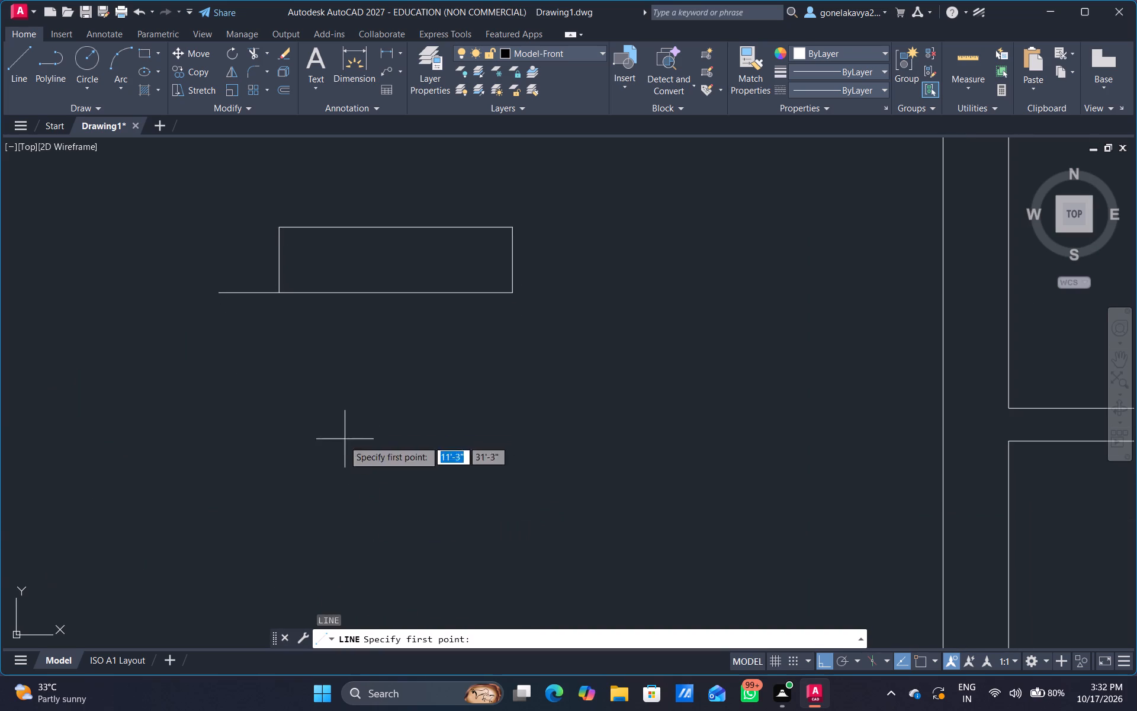
pyautogui.scroll(-1, 316, 482)
pyautogui.moveTo(325, 504); pyautogui.dragTo(314, 472, button='middle')
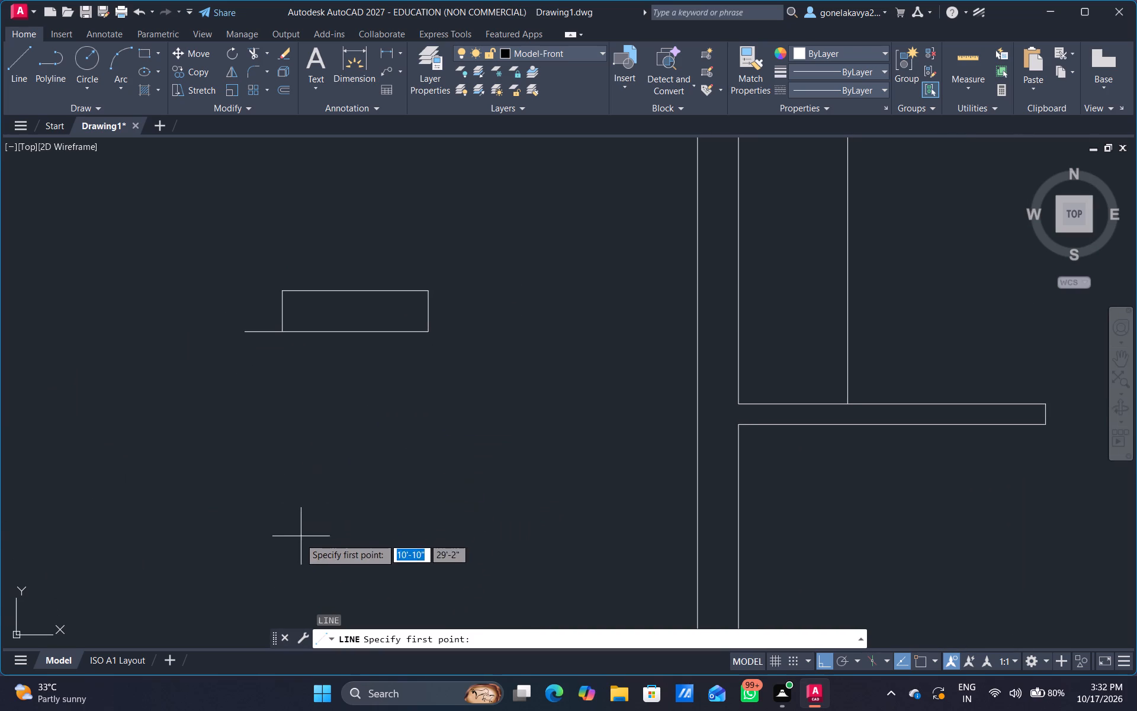
pyautogui.click(306, 535)
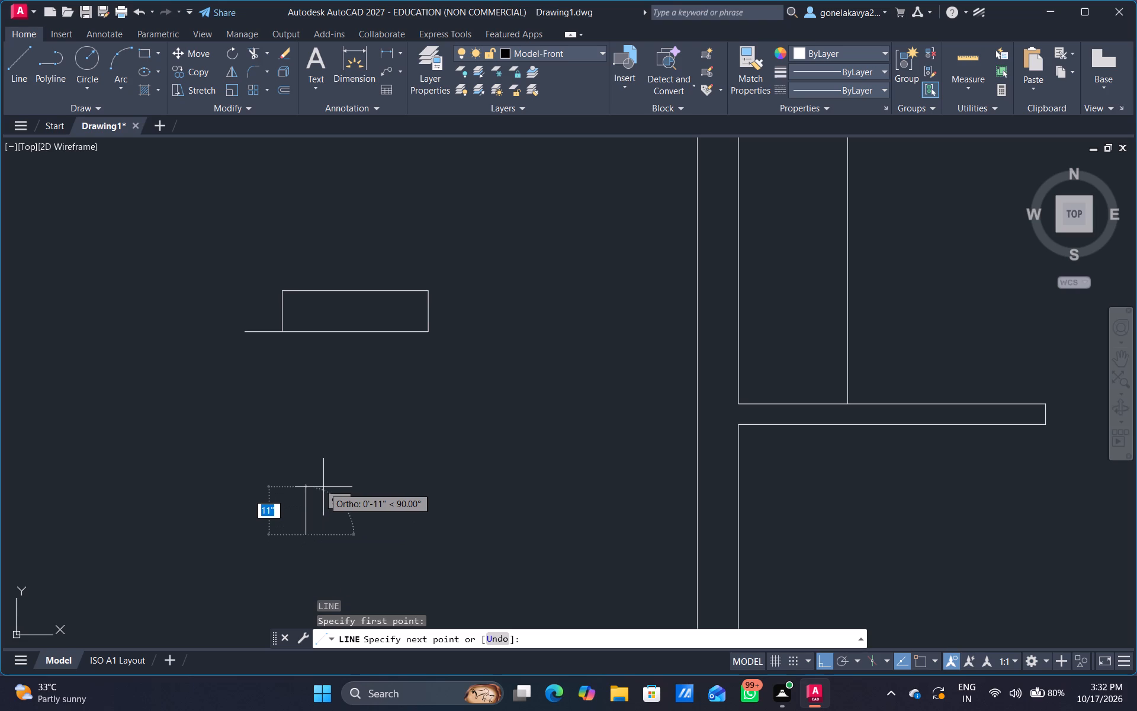
pyautogui.write('4.5')
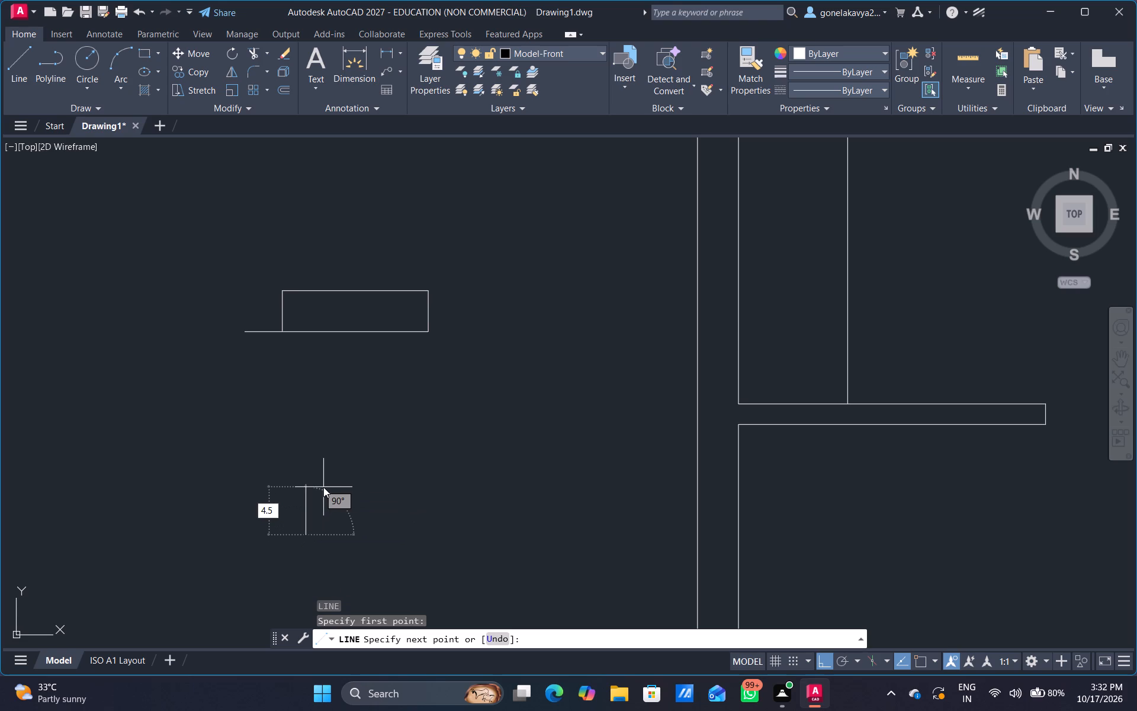
pyautogui.hotkey('shift', '"')
pyautogui.press('Return')
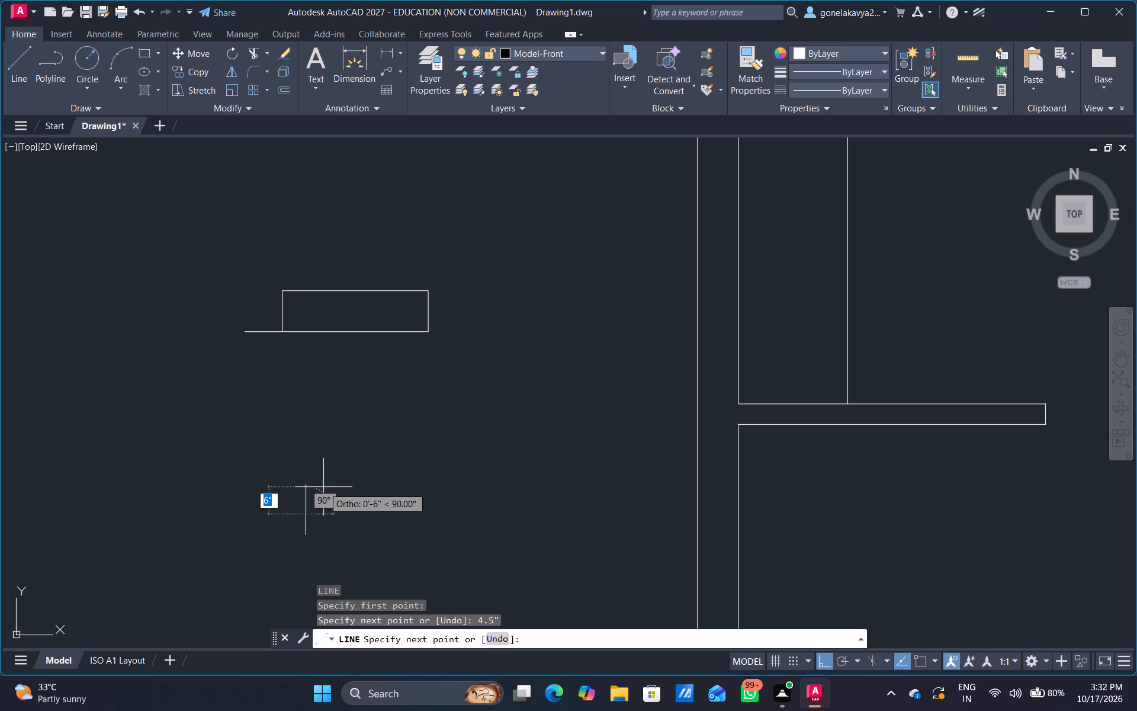
pyautogui.click(394, 536)
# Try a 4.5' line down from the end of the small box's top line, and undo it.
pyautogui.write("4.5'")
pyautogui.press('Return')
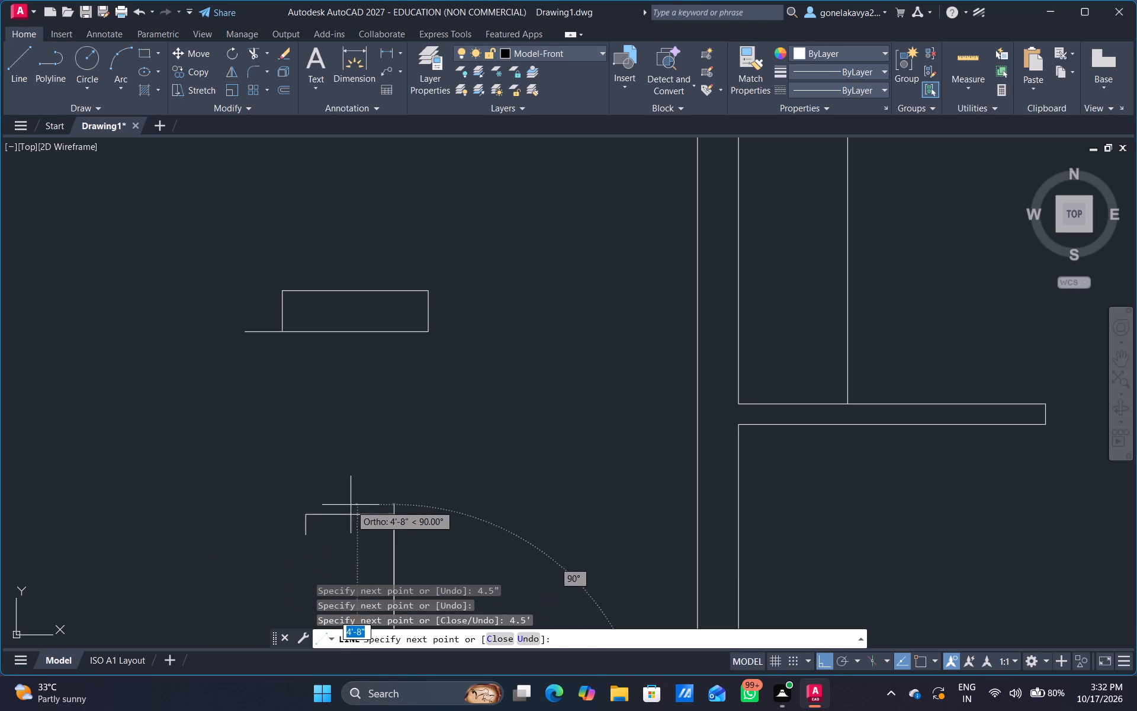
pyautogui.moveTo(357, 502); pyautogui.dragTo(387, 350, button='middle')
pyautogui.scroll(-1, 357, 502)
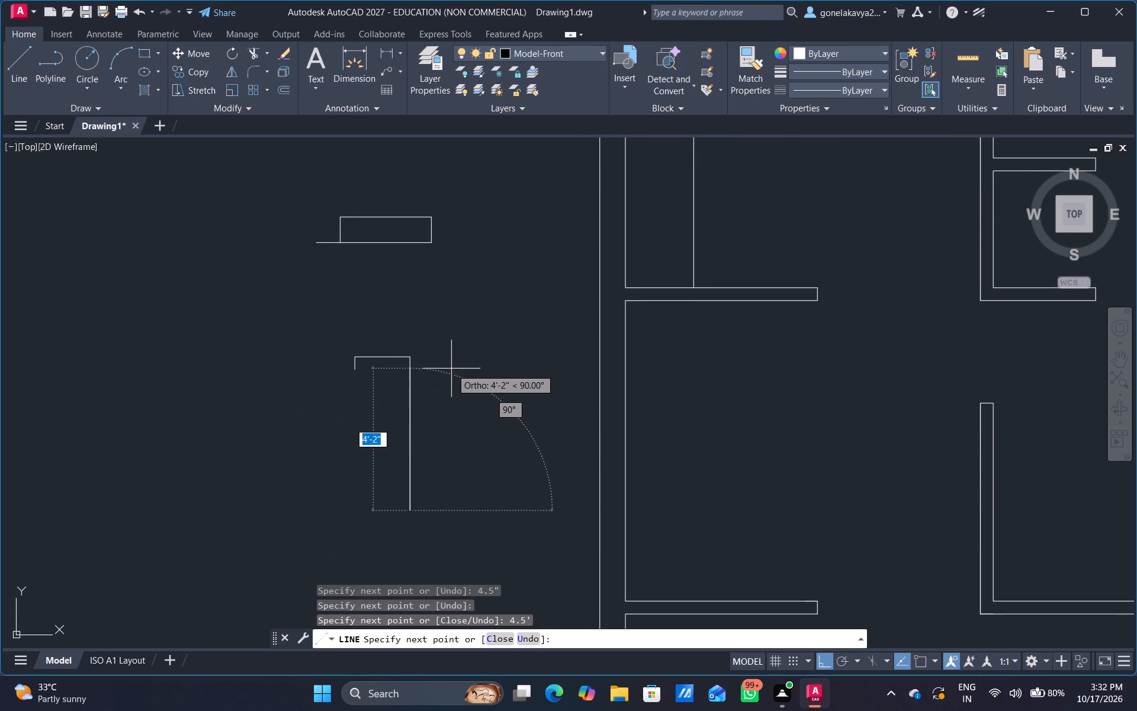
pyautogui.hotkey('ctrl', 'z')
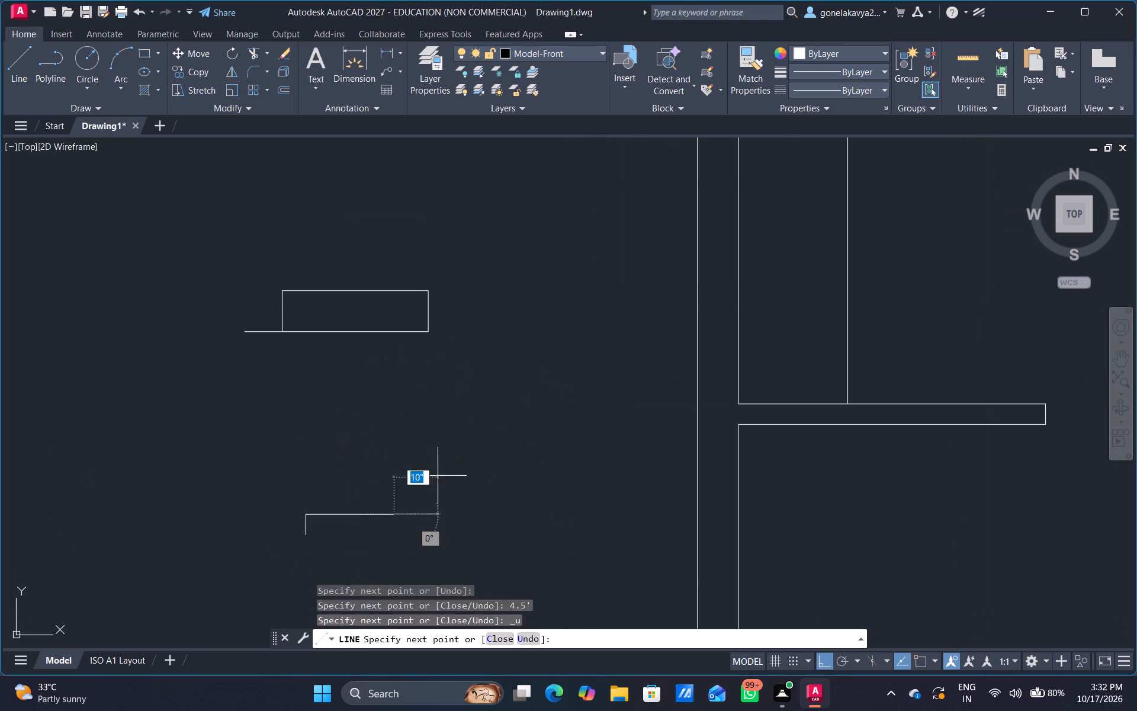
# Complete the small box with a 4.5" line down and a bottom line about 3'-6" long running past the opposite side.
pyautogui.write('4.5"')
pyautogui.press('Return')
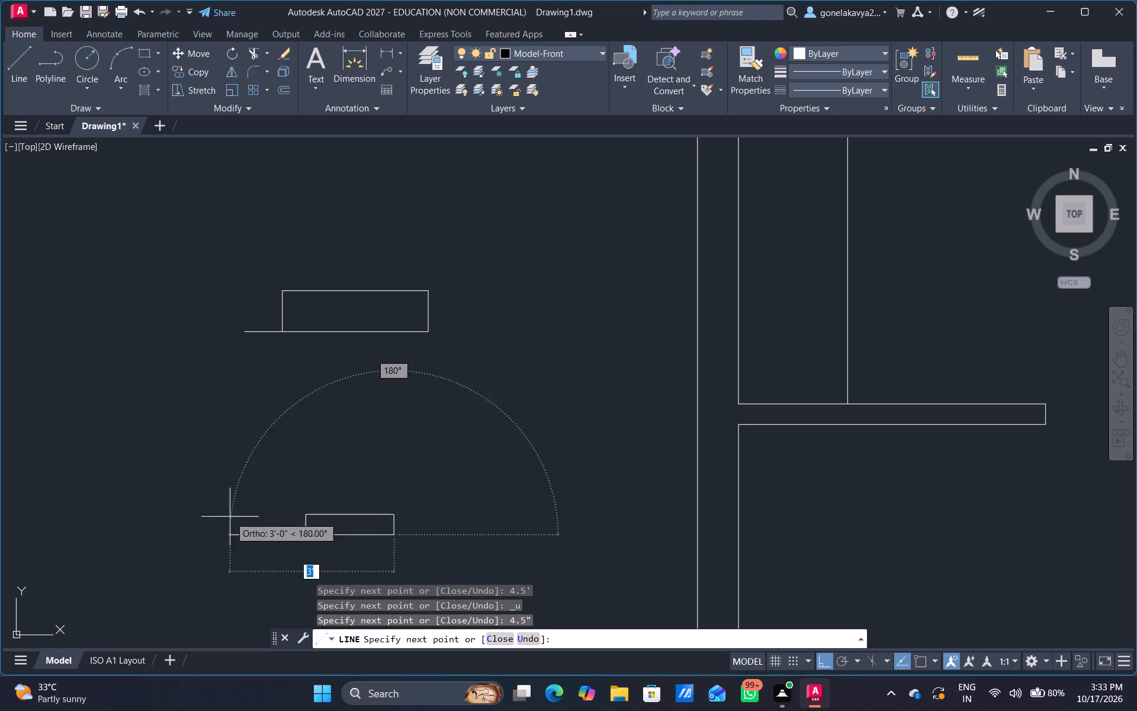
pyautogui.click(204, 552)
pyautogui.press('Escape')
# Trim the overhanging ends of the bottom lines on the small box and the 9" high box.
pyautogui.write('TR')
pyautogui.press('space')
pyautogui.moveTo(267, 520); pyautogui.dragTo(272, 600)
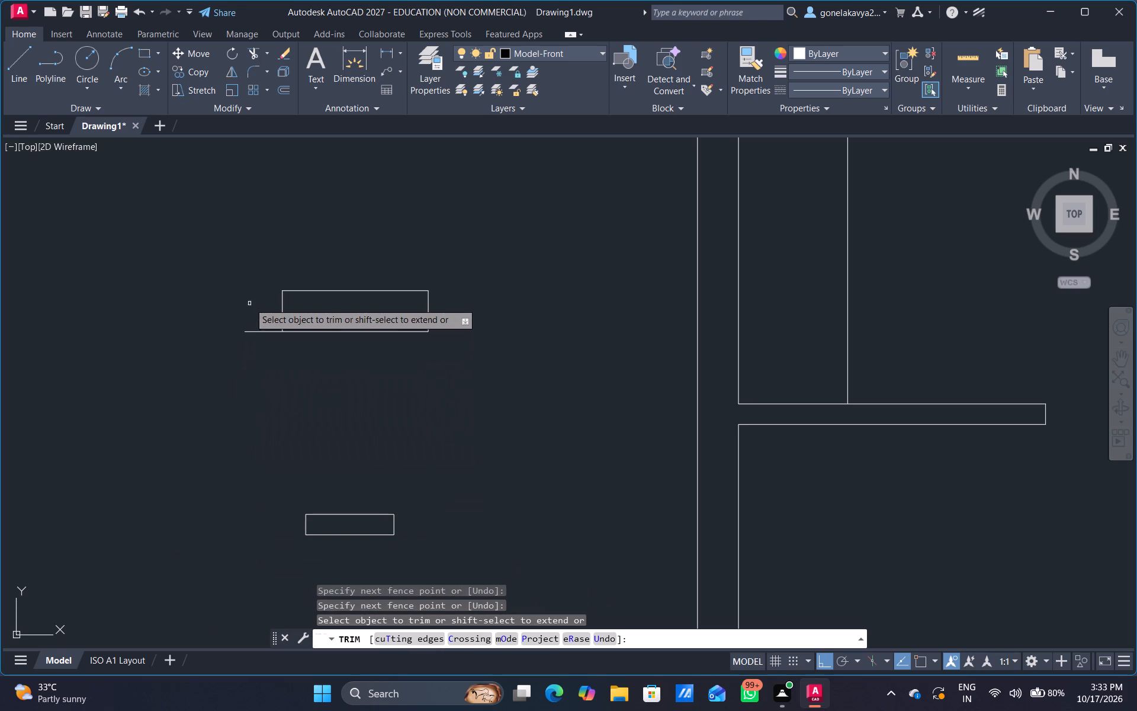
pyautogui.moveTo(249, 303); pyautogui.dragTo(257, 397)
pyautogui.press('Escape')
# Offset the top and bottom lines of the 9" high box 6" inward.
pyautogui.press('o')
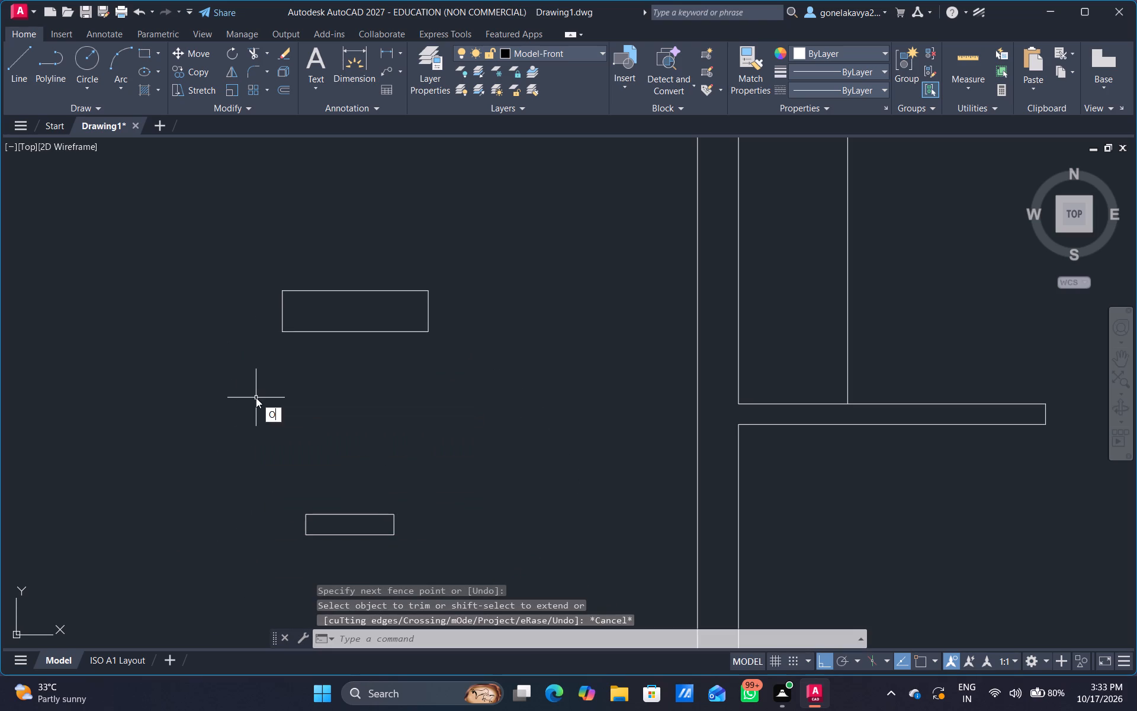
pyautogui.press('Return')
pyautogui.press('6')
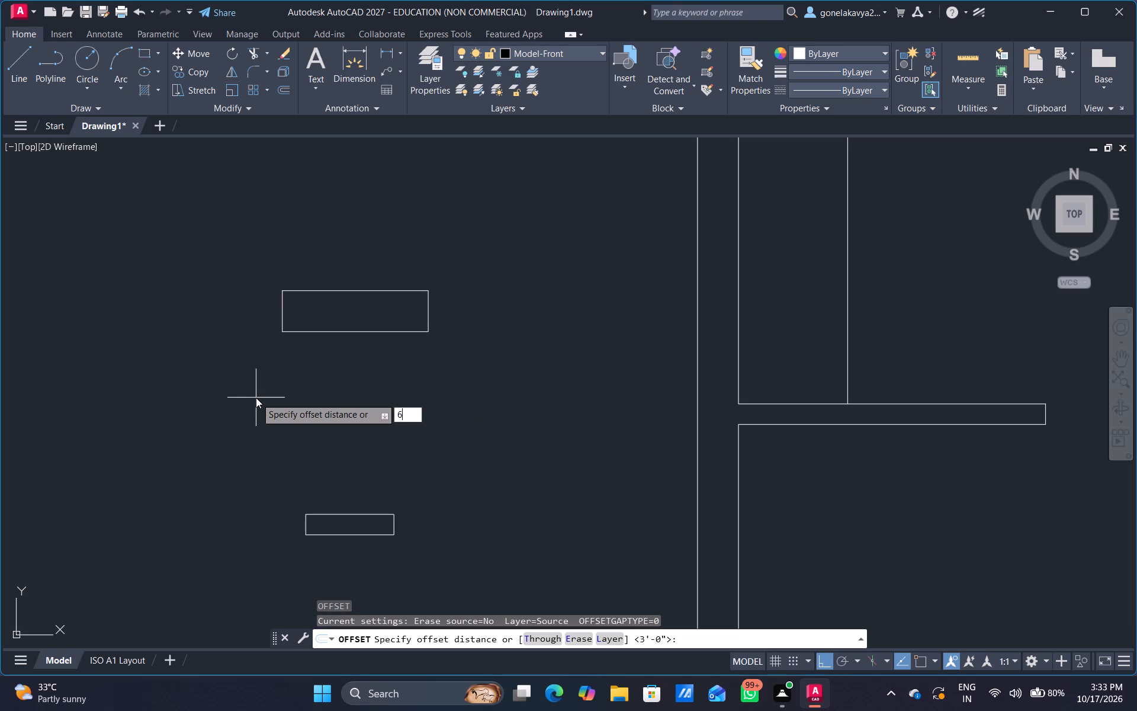
pyautogui.hotkey('shift', '"')
pyautogui.press('Return')
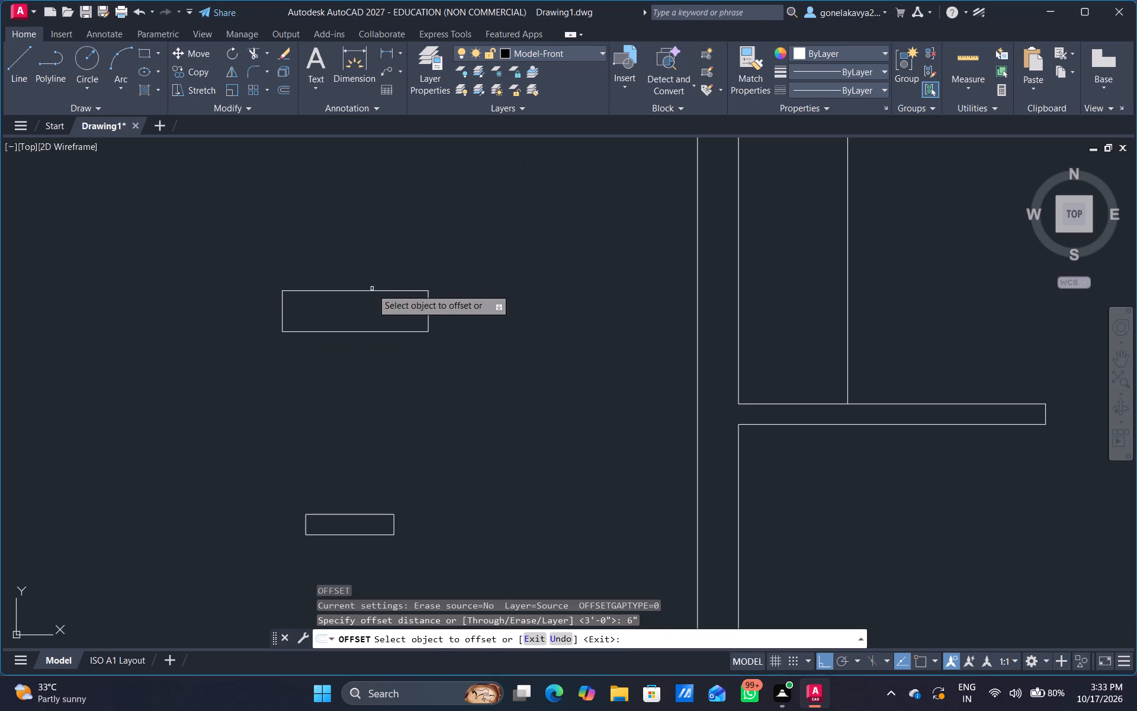
pyautogui.click(372, 289)
pyautogui.click(377, 313)
pyautogui.click(379, 334)
pyautogui.click(375, 301)
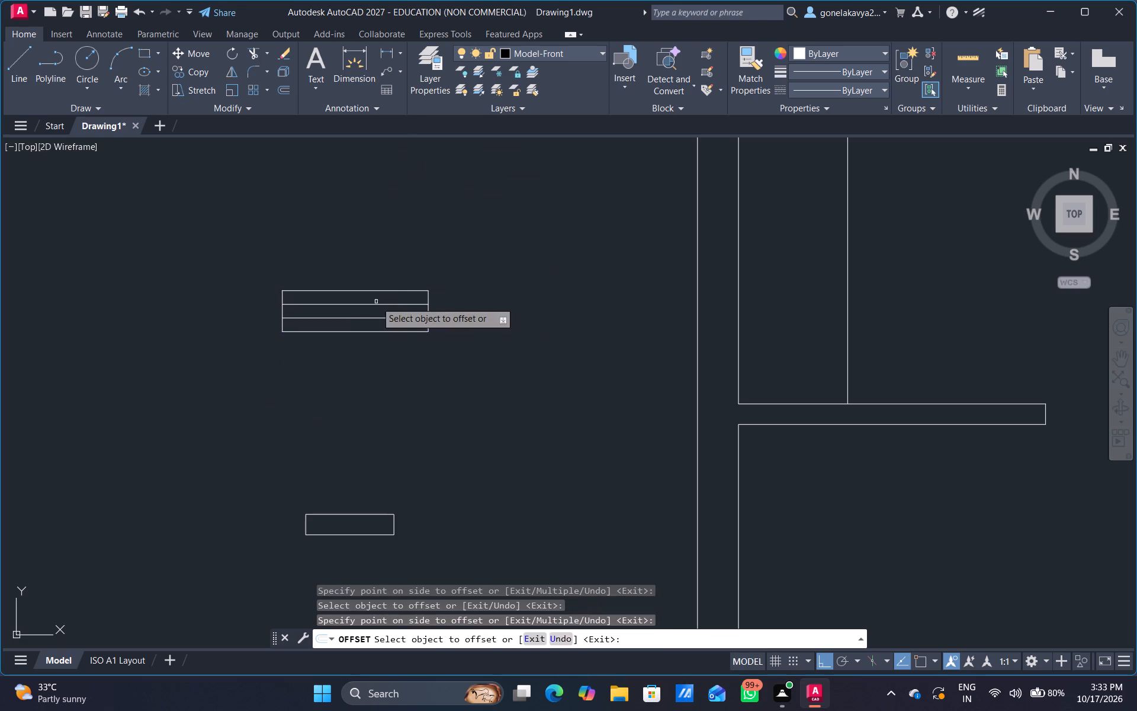
# Offset the bottom and top lines of the small 4.5" high box 2" inward.
pyautogui.moveTo(422, 460); pyautogui.dragTo(407, 384, button='middle')
pyautogui.scroll(2, 333, 467)
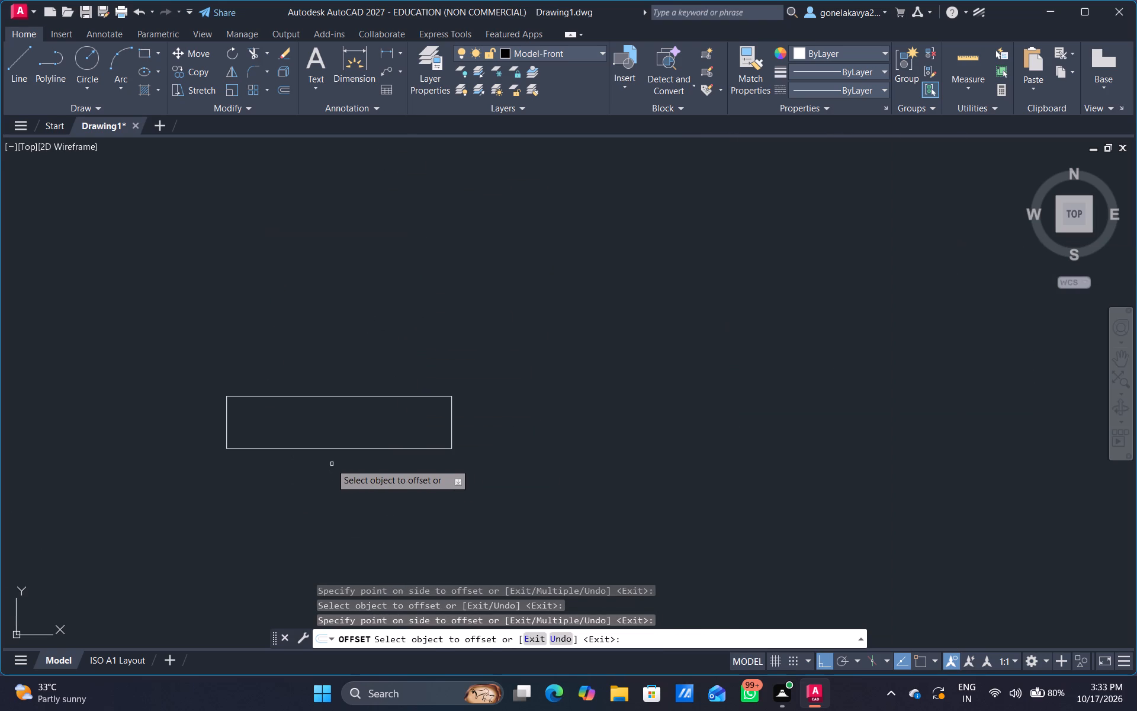
pyautogui.click(341, 450)
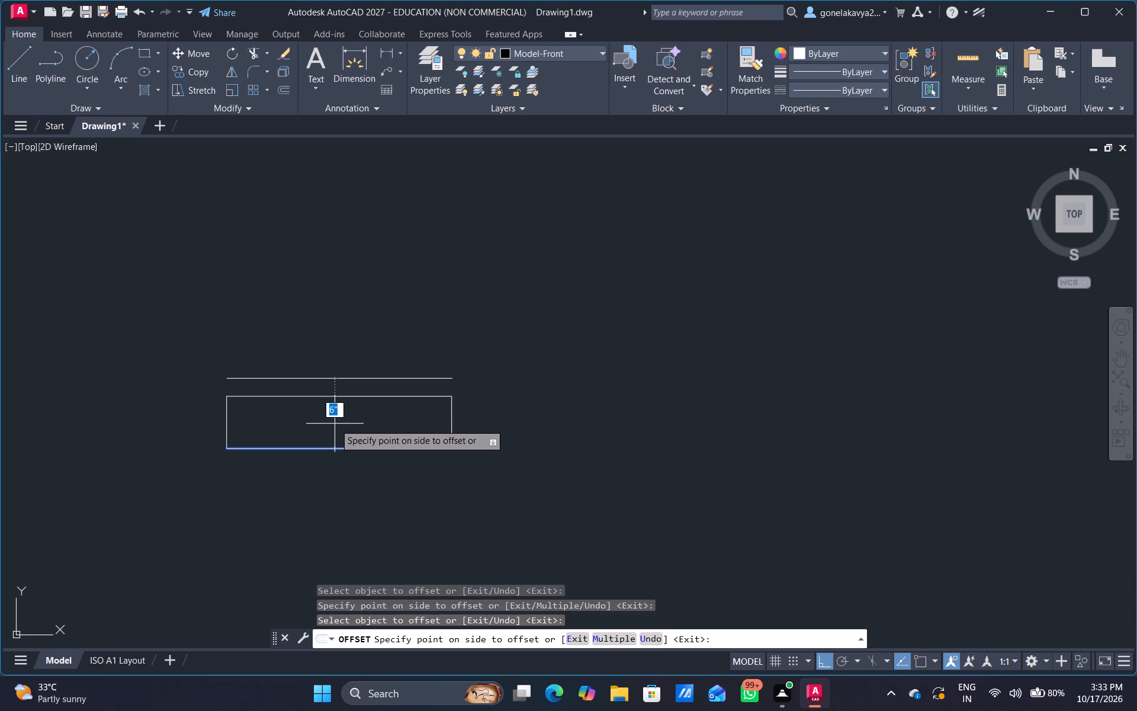
pyautogui.press('2')
pyautogui.hotkey('shift', '"')
pyautogui.press('Return')
pyautogui.click(350, 394)
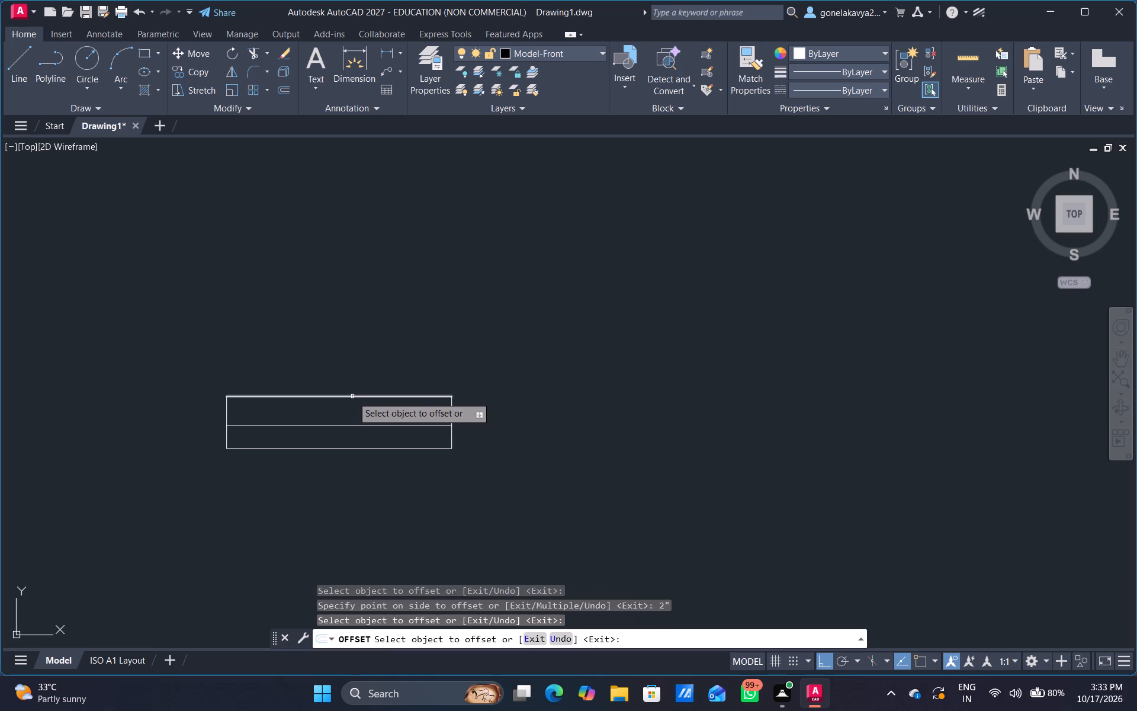
pyautogui.click(352, 396)
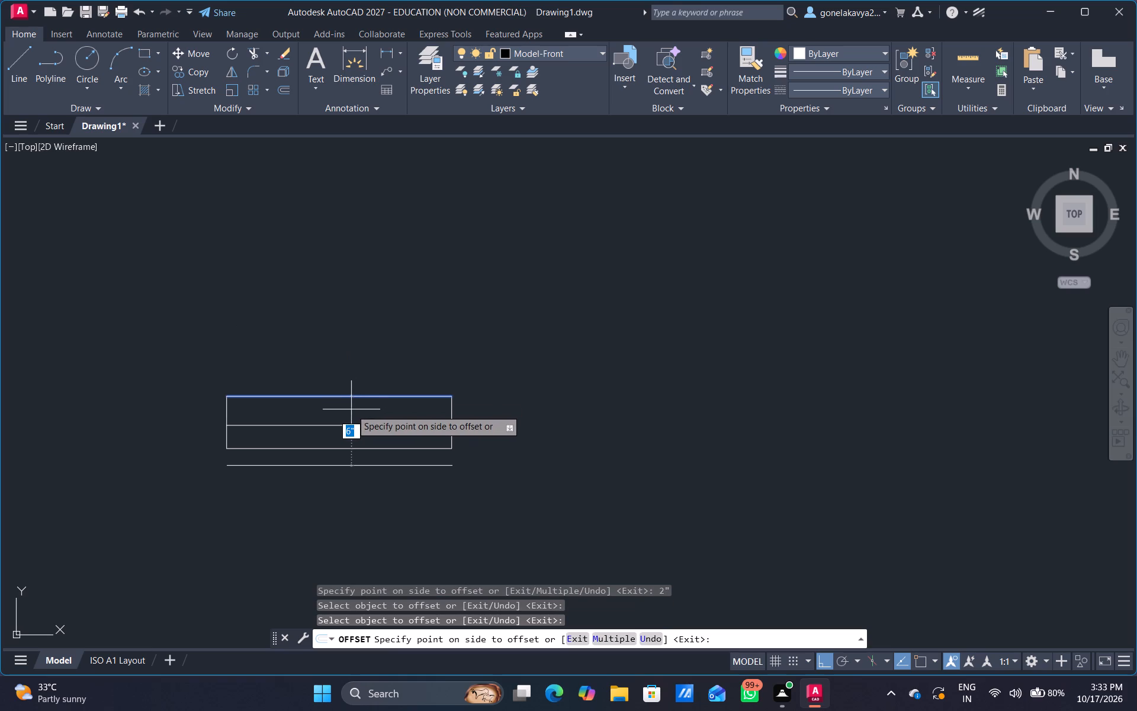
pyautogui.press('2')
pyautogui.hotkey('shift', '"')
pyautogui.press('Return')
pyautogui.scroll(-1, 367, 411)
pyautogui.press('Escape')
# Select all the lines of the small 4.5" high box and bring up the commands for the selection.
pyautogui.scroll(-3, 409, 470)
pyautogui.scroll(2, 408, 461)
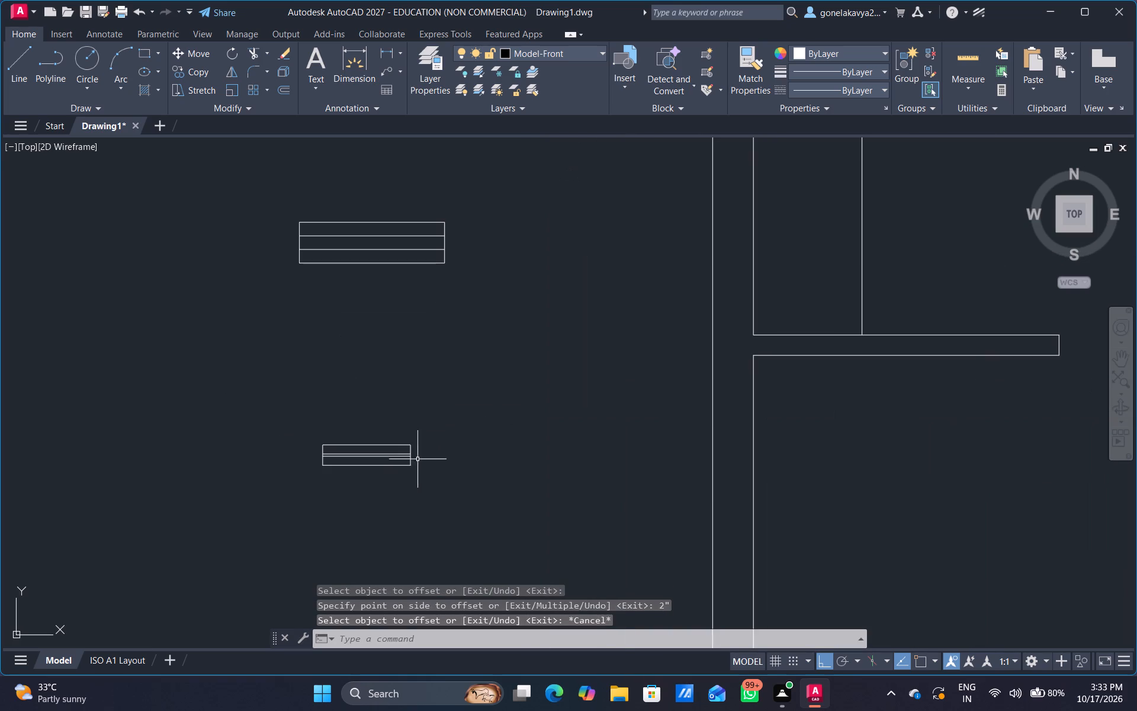
pyautogui.moveTo(419, 479); pyautogui.dragTo(427, 393)
pyautogui.rightClick(426, 396)
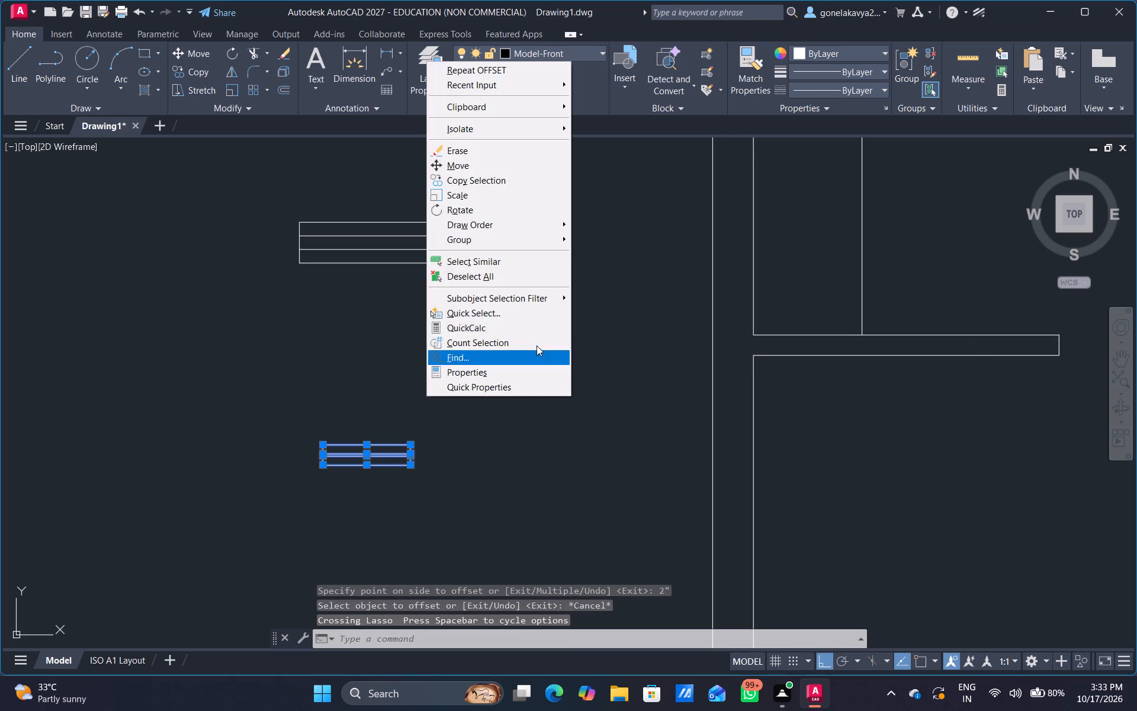
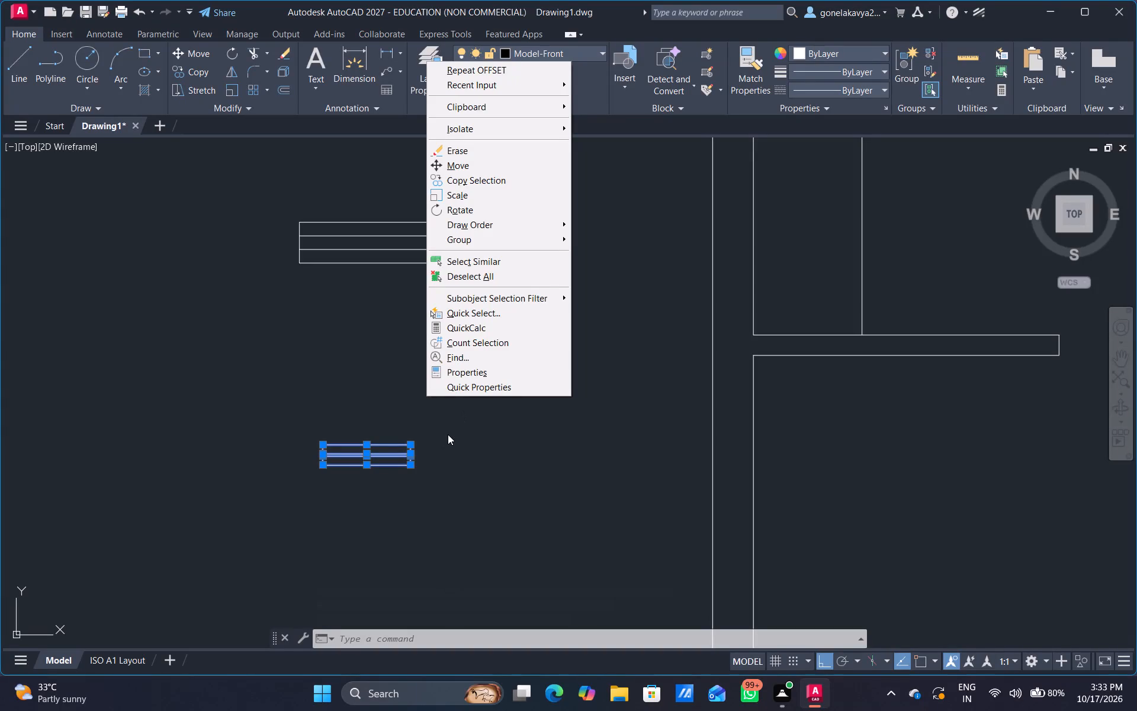
# Copy the small 4.5" box from its lower corner into the short horizontal partition near the plan's bottom middle, close to its free end.
pyautogui.click(475, 184)
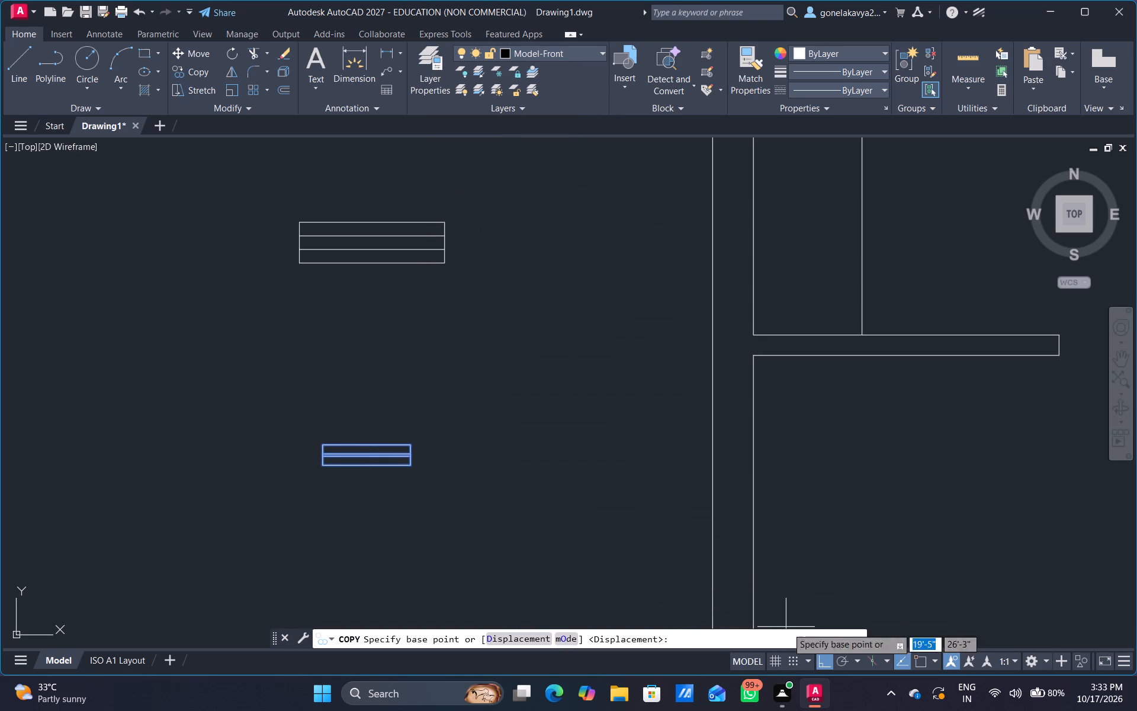
pyautogui.click(822, 664)
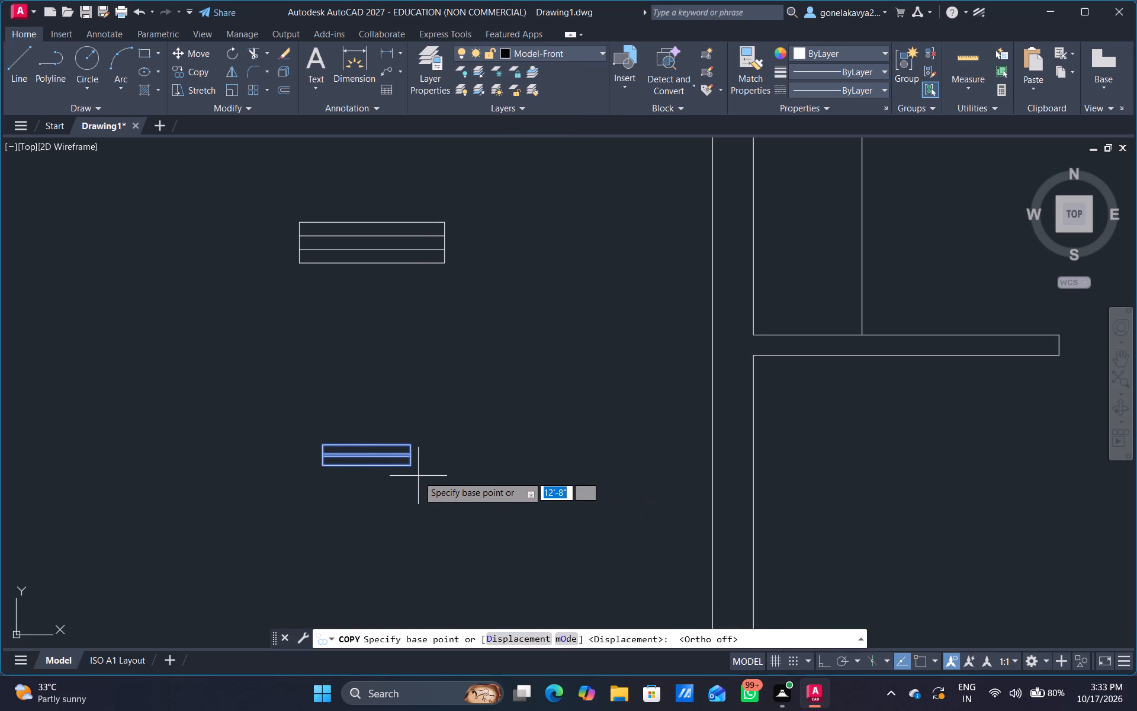
pyautogui.scroll(1, 428, 469)
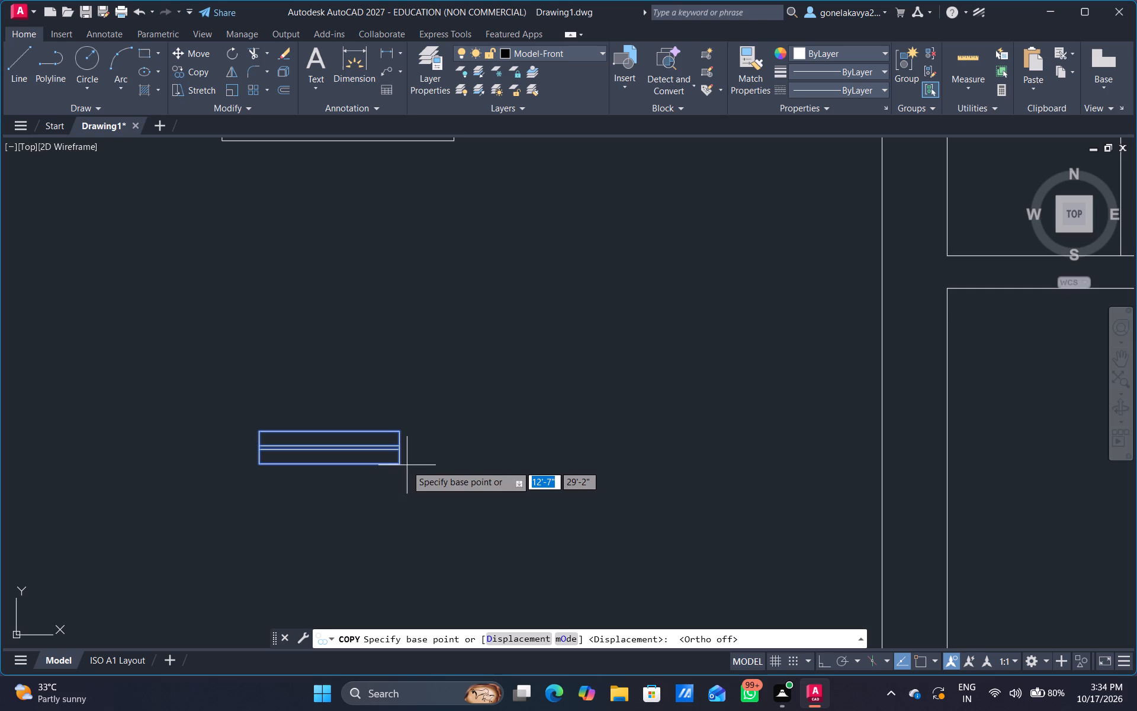
pyautogui.moveTo(399, 464); pyautogui.dragTo(425, 473)
pyautogui.scroll(-4, 667, 475)
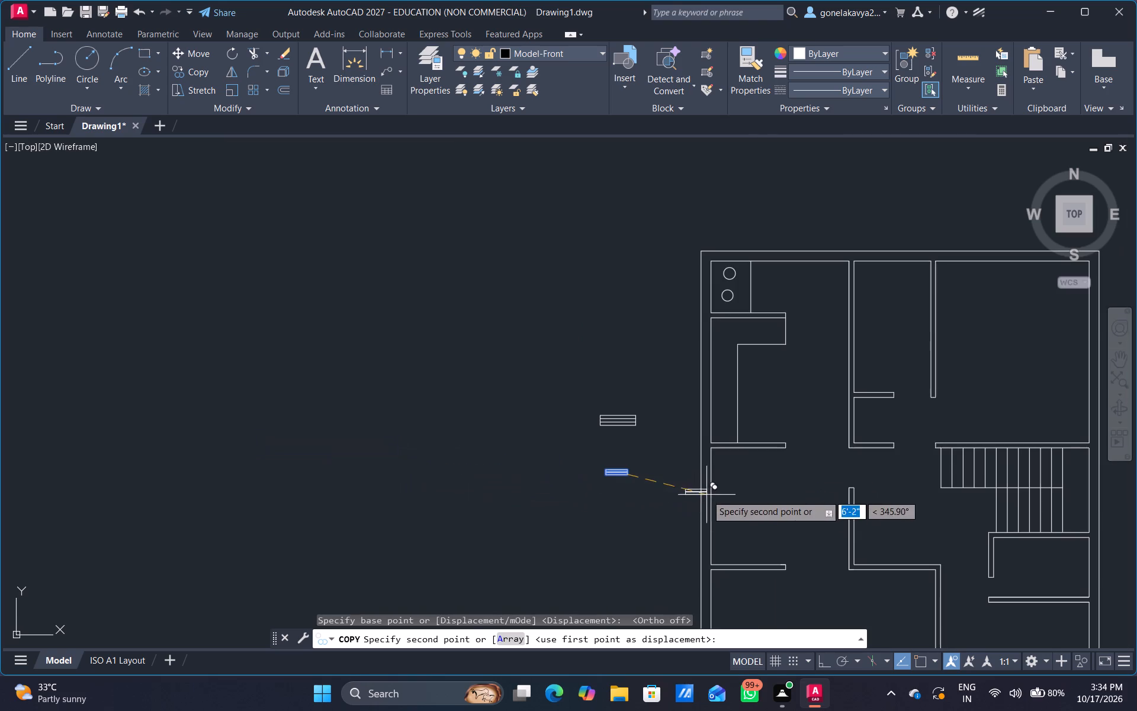
pyautogui.moveTo(796, 531); pyautogui.dragTo(502, 210, button='middle')
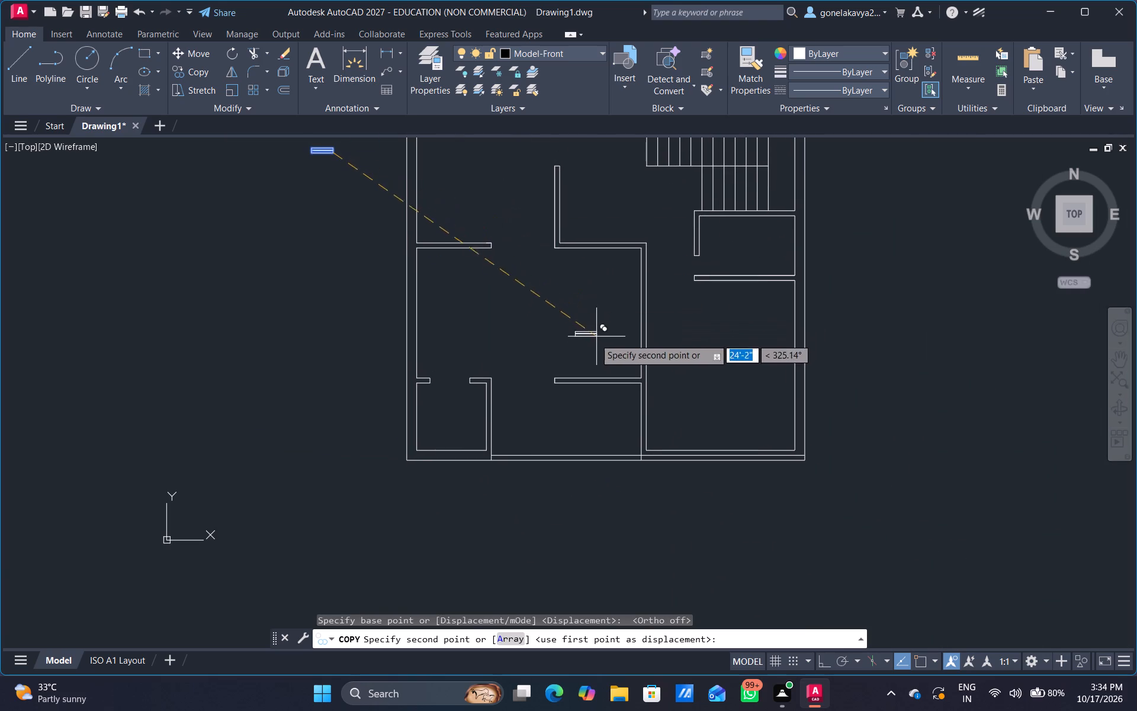
pyautogui.scroll(3, 596, 360)
pyautogui.moveTo(587, 403); pyautogui.dragTo(583, 364, button='middle')
pyautogui.scroll(2, 539, 431)
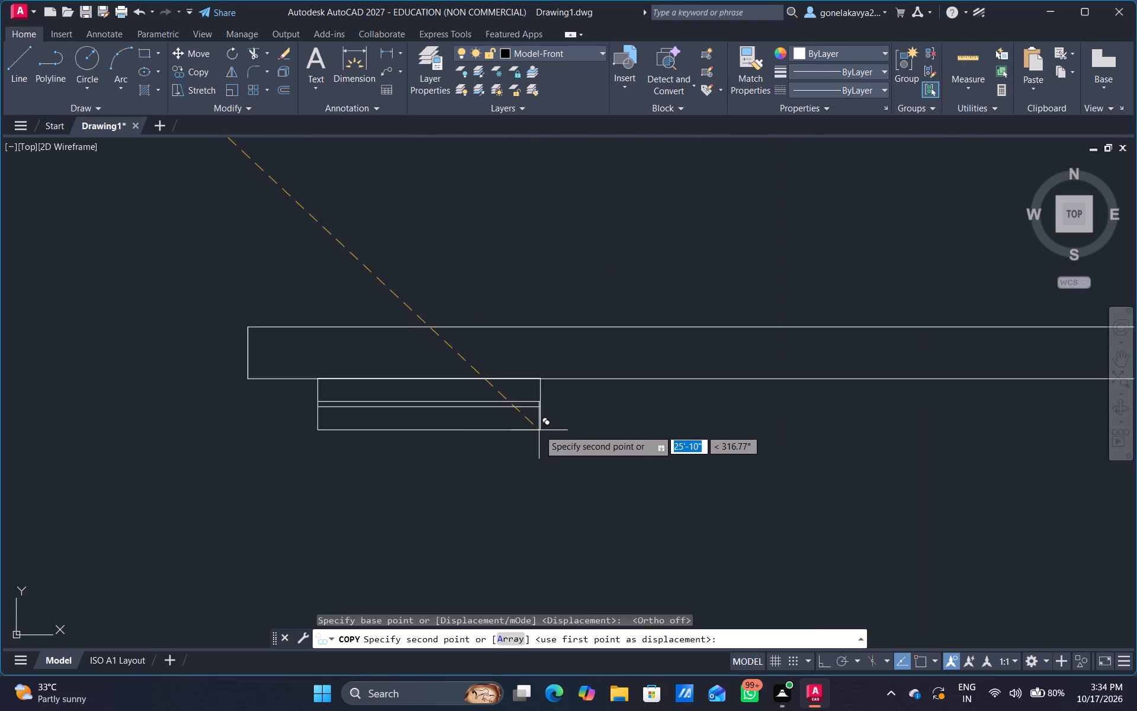
pyautogui.scroll(1, 539, 430)
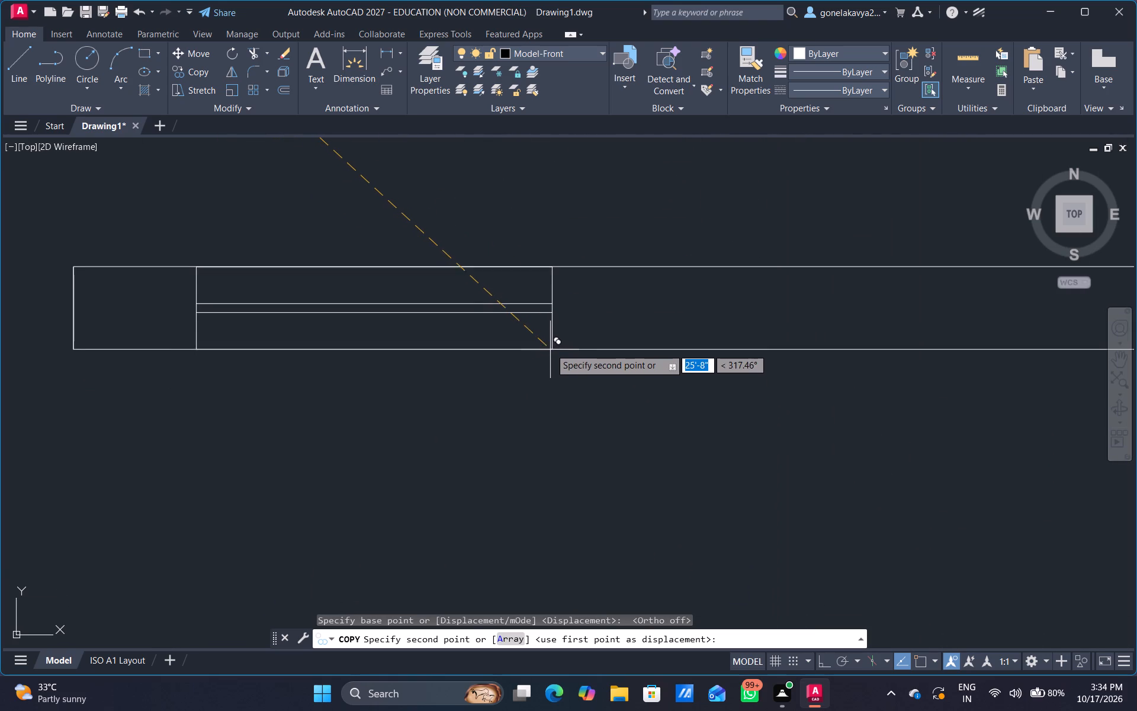
pyautogui.click(550, 349)
pyautogui.scroll(-2, 720, 385)
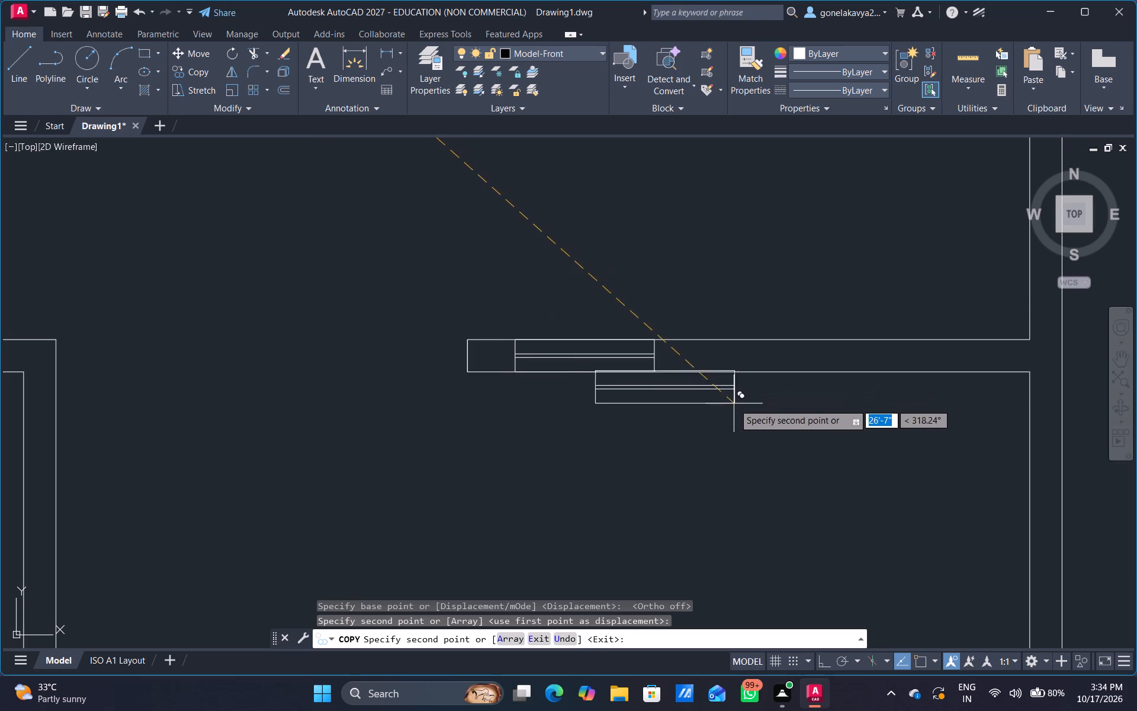
# Place two more copies of the small 4.5" box in a row along the same partition, leaving narrow gaps between them.
pyautogui.moveTo(738, 408); pyautogui.dragTo(696, 392, button='middle')
pyautogui.scroll(1, 745, 360)
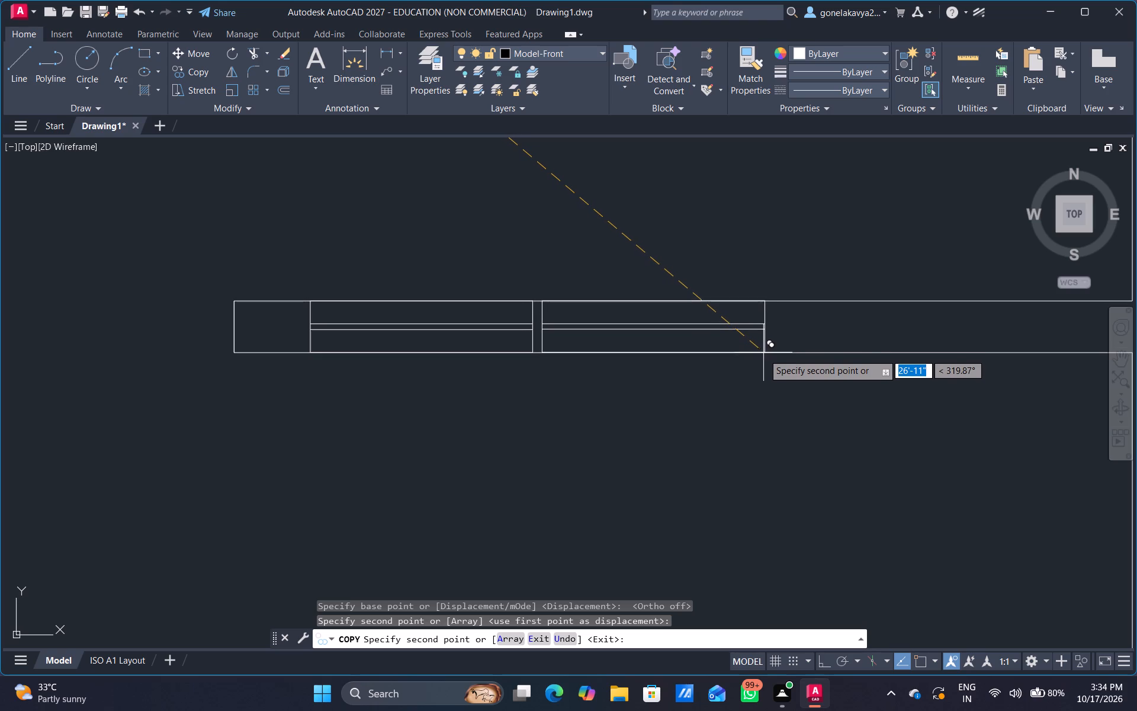
pyautogui.scroll(2, 766, 352)
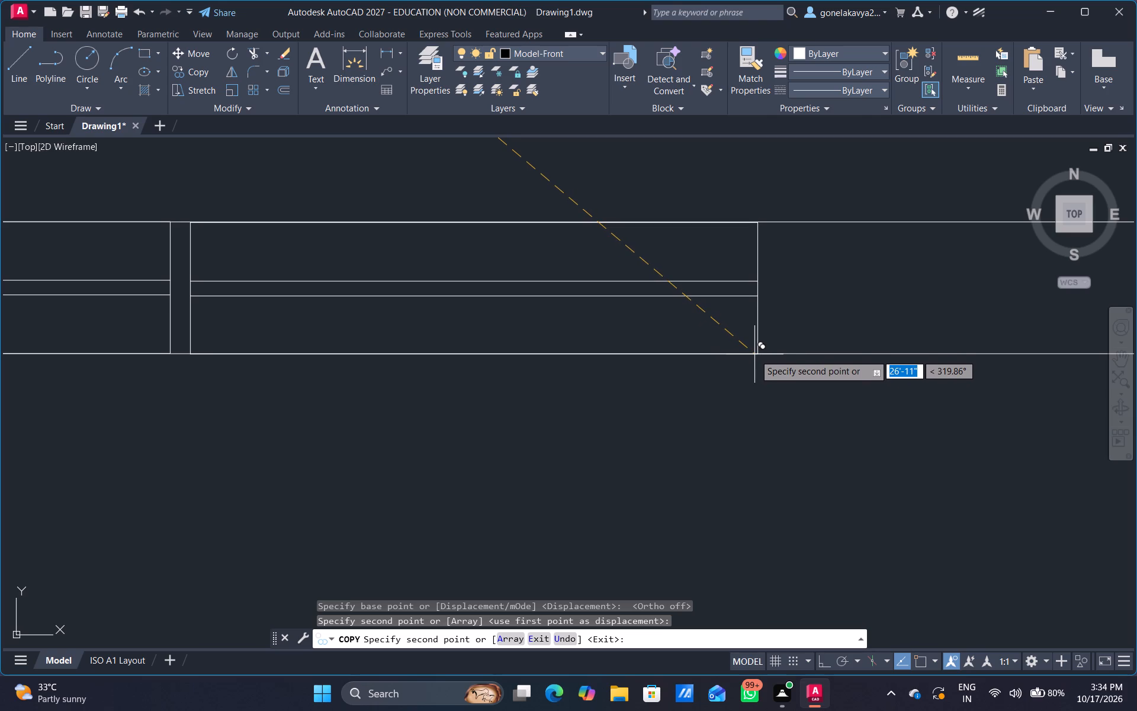
pyautogui.click(754, 354)
pyautogui.scroll(-3, 778, 389)
pyautogui.moveTo(823, 423); pyautogui.dragTo(776, 431, button='middle')
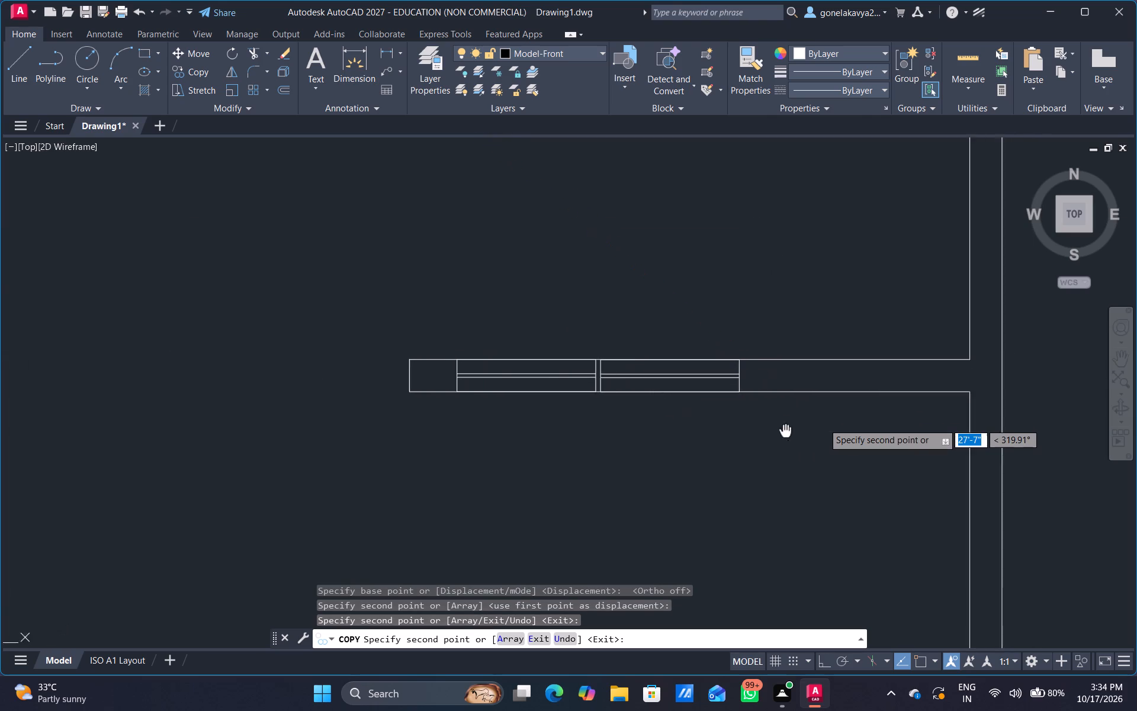
pyautogui.moveTo(776, 431); pyautogui.dragTo(702, 429, button='middle')
pyautogui.scroll(2, 854, 385)
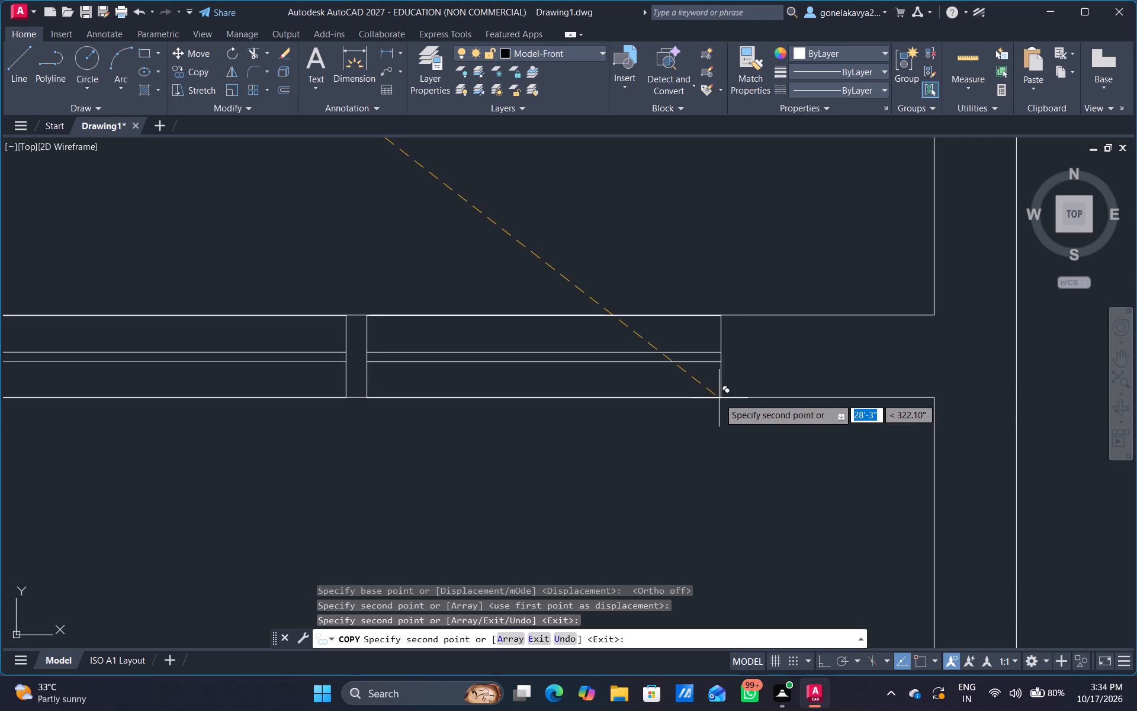
pyautogui.click(718, 398)
pyautogui.scroll(-3, 718, 415)
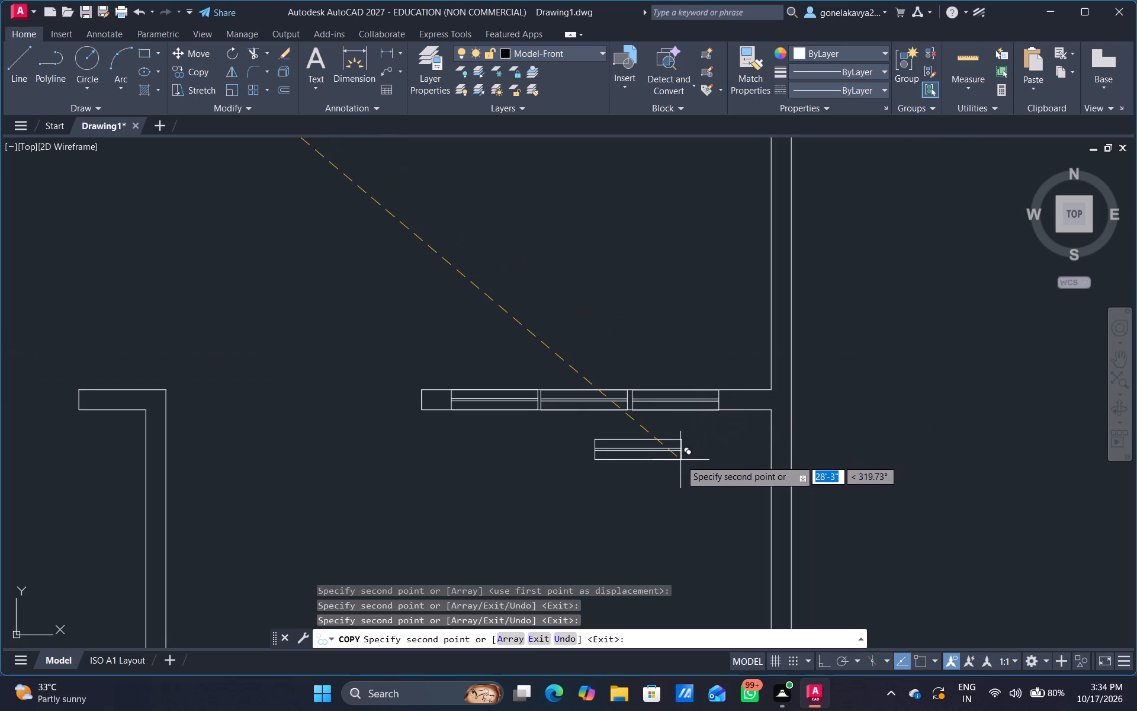
pyautogui.moveTo(680, 461); pyautogui.dragTo(691, 422, button='middle')
pyautogui.press('Escape')
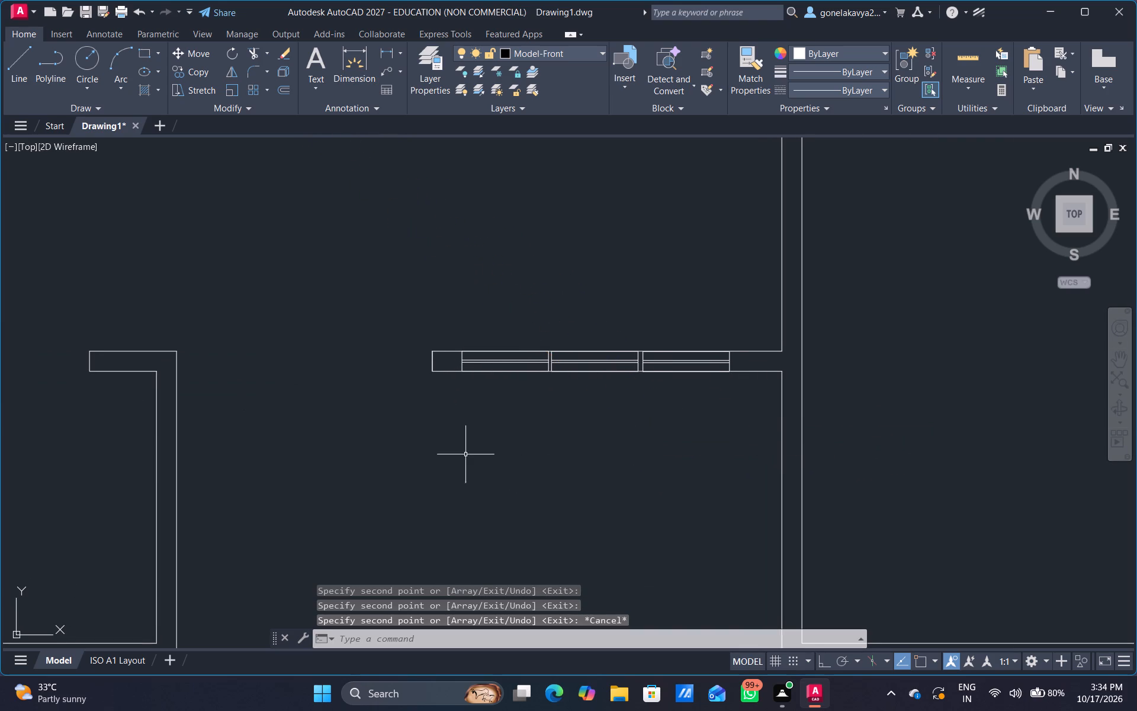
# Copy the 9" high box outside the plan and place one copy above the original.
pyautogui.scroll(-3, 465, 454)
pyautogui.moveTo(465, 454); pyautogui.dragTo(708, 585, button='middle')
pyautogui.scroll(-1, 705, 585)
pyautogui.scroll(2, 573, 404)
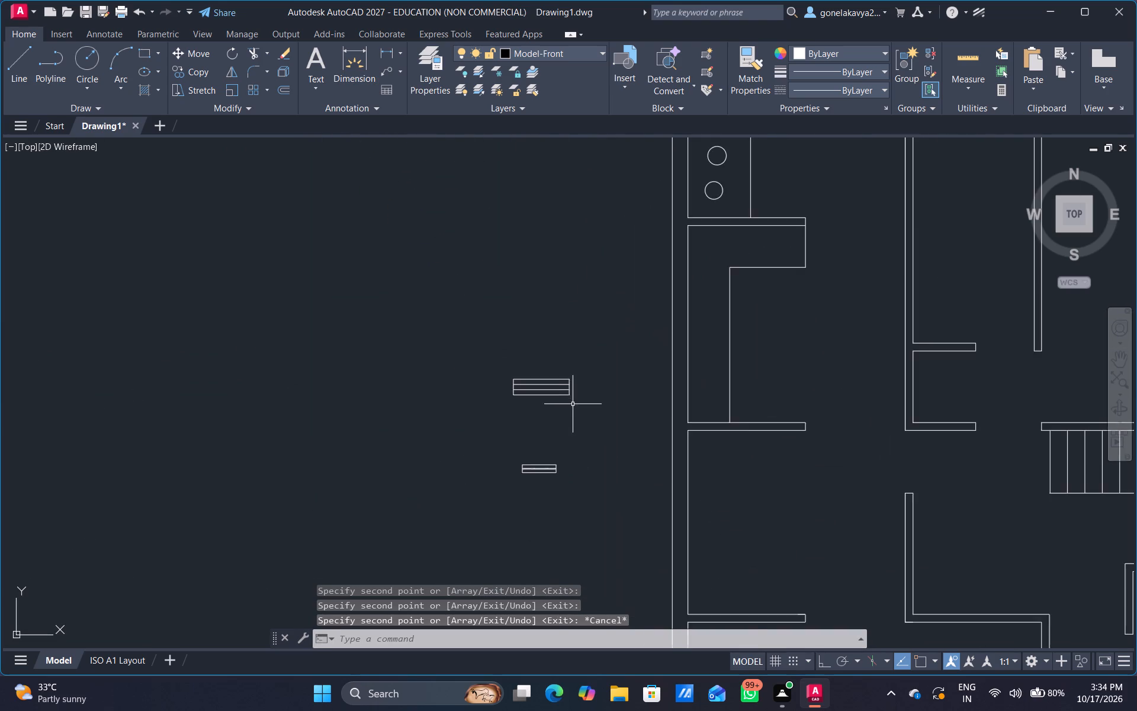
pyautogui.scroll(1, 573, 404)
pyautogui.moveTo(581, 402); pyautogui.dragTo(644, 368)
pyautogui.rightClick(634, 377)
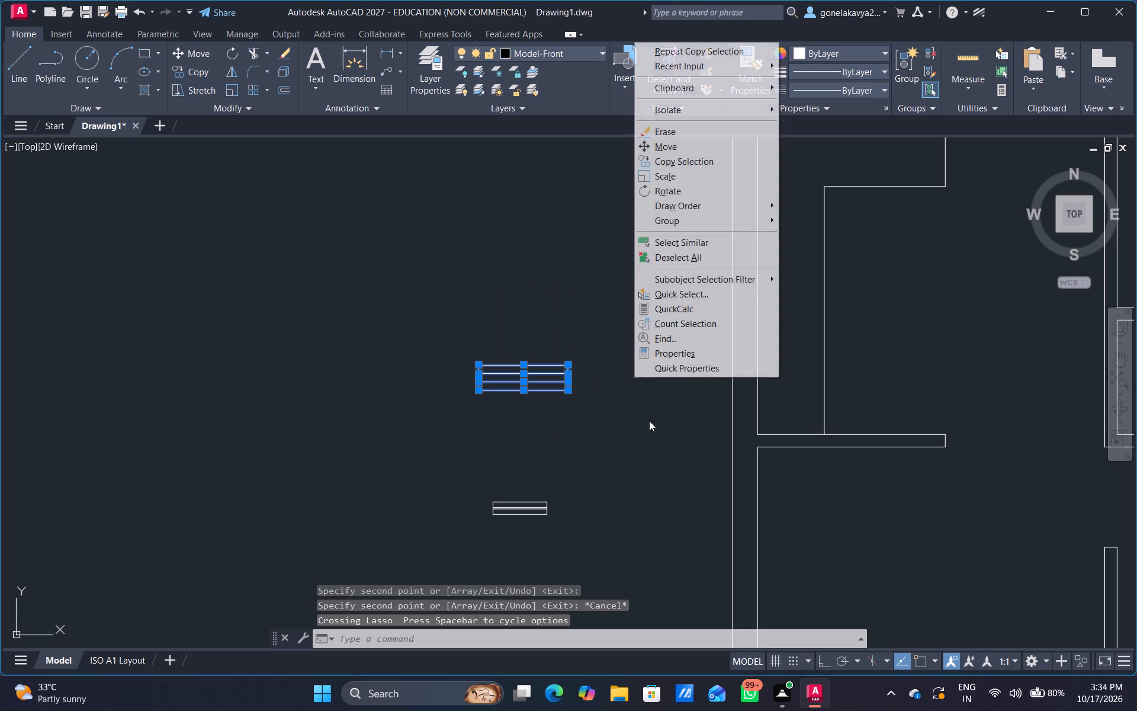
pyautogui.click(722, 160)
pyautogui.moveTo(550, 400); pyautogui.dragTo(518, 399)
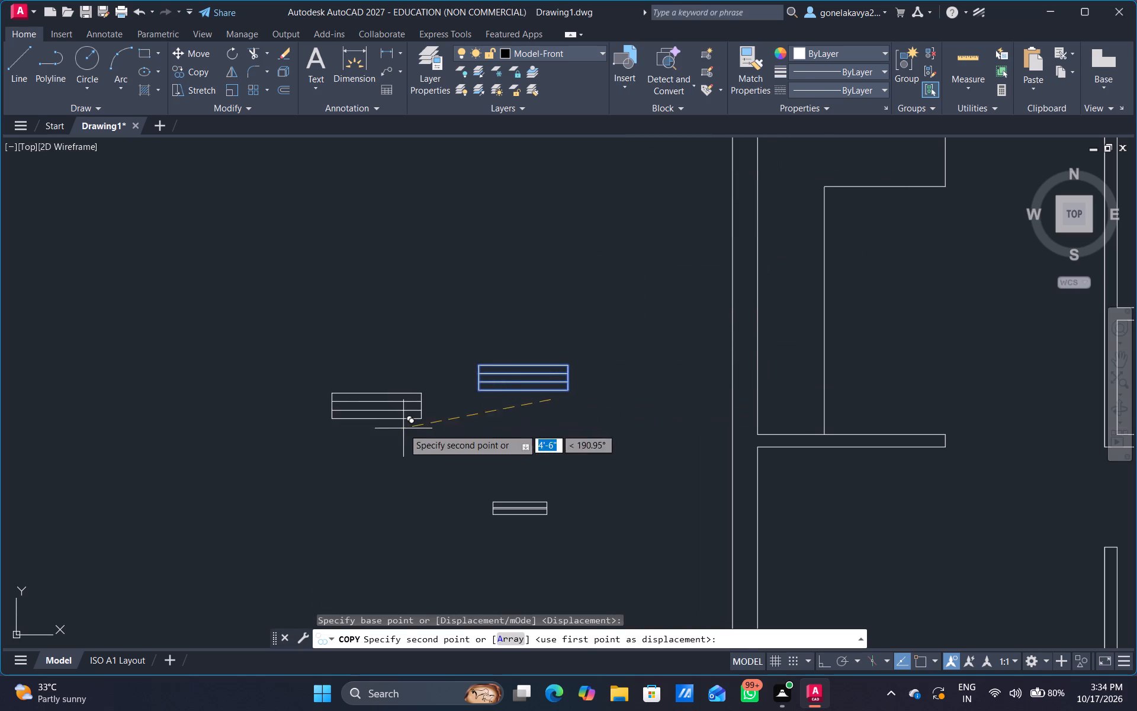
pyautogui.click(538, 241)
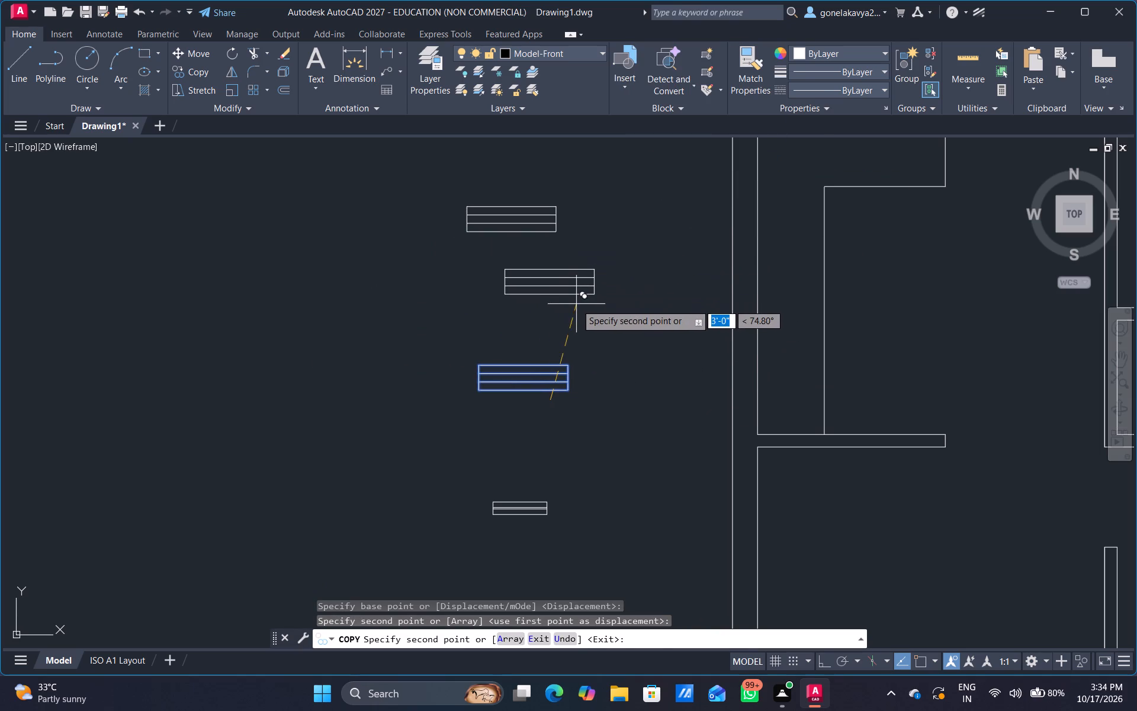
pyautogui.press('Escape')
# Rotate the upper copy of the 9" box 90° with Ortho on so that it stands vertically.
pyautogui.moveTo(531, 276); pyautogui.dragTo(560, 354, button='middle')
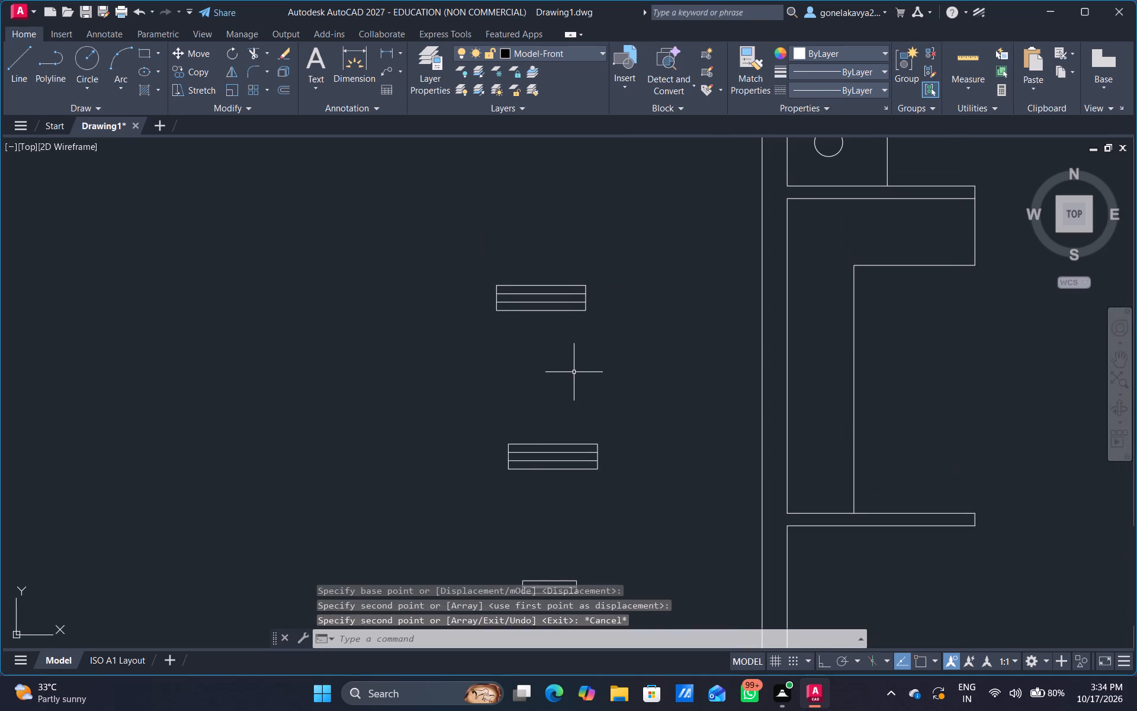
pyautogui.moveTo(639, 322); pyautogui.dragTo(618, 244)
pyautogui.rightClick(615, 252)
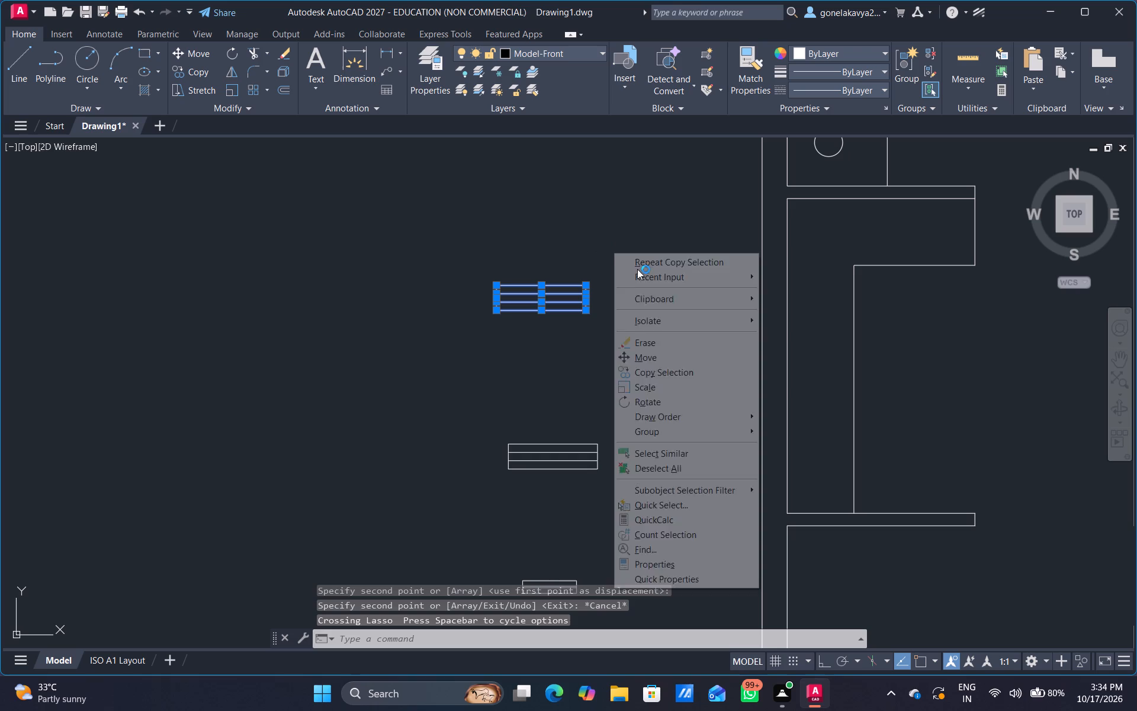
pyautogui.click(830, 661)
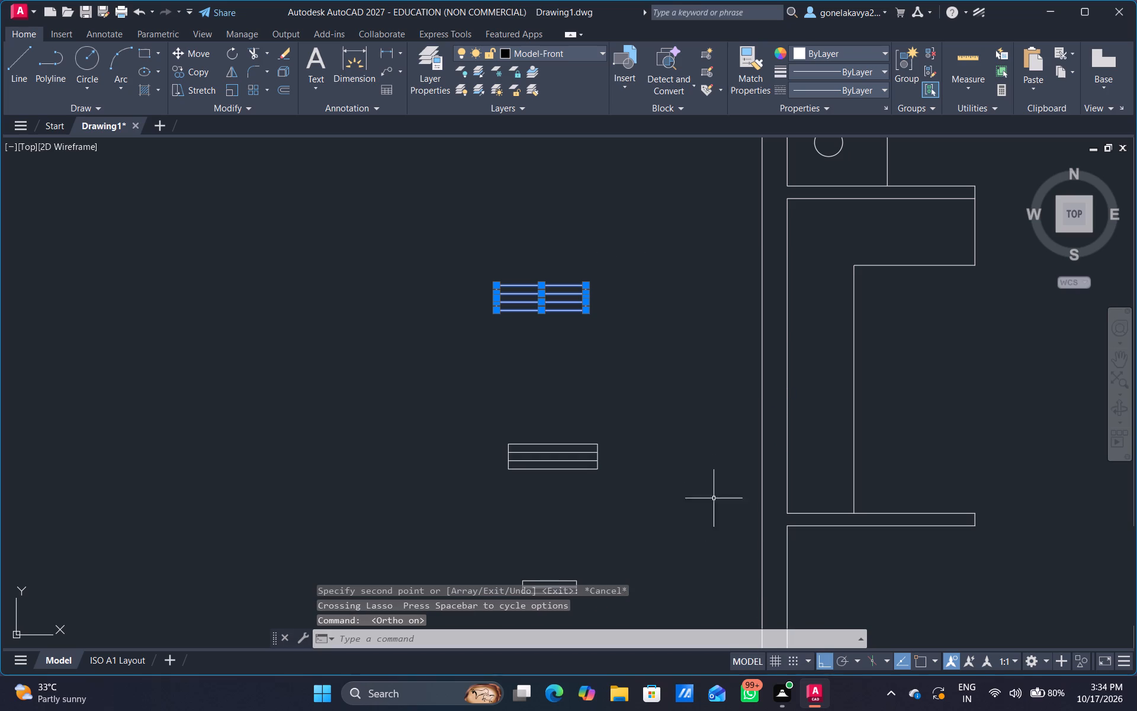
pyautogui.rightClick(606, 329)
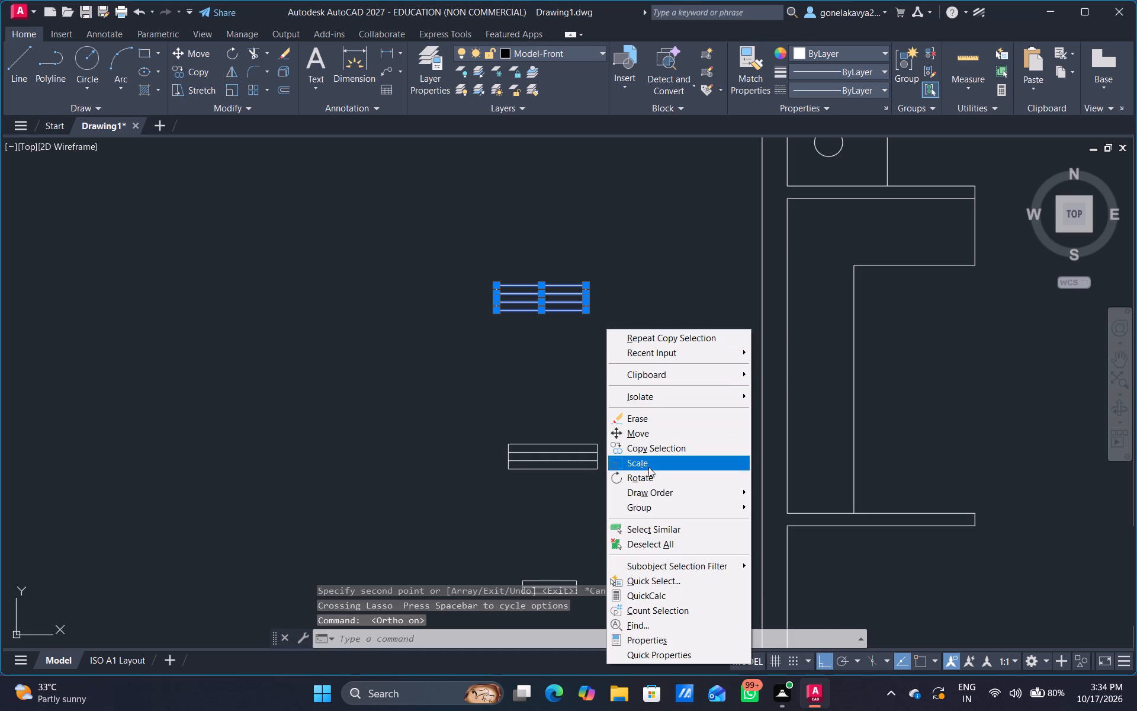
pyautogui.click(647, 475)
pyautogui.moveTo(644, 364); pyautogui.dragTo(638, 374)
pyautogui.click(625, 393)
pyautogui.scroll(-1, 635, 429)
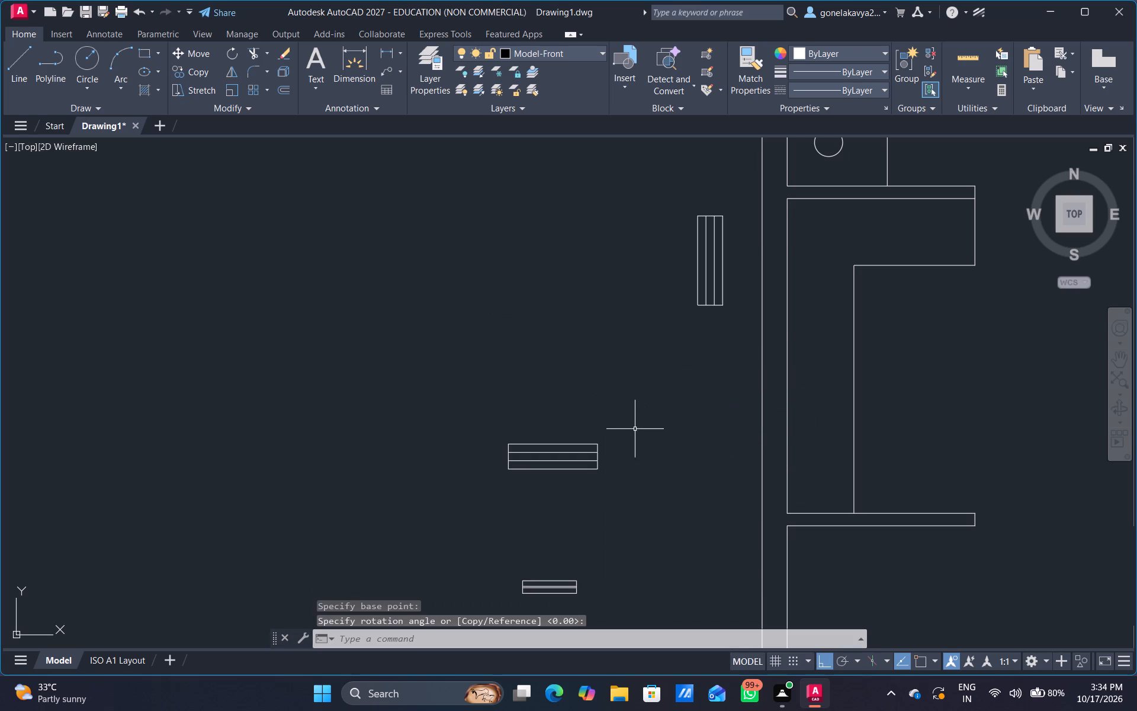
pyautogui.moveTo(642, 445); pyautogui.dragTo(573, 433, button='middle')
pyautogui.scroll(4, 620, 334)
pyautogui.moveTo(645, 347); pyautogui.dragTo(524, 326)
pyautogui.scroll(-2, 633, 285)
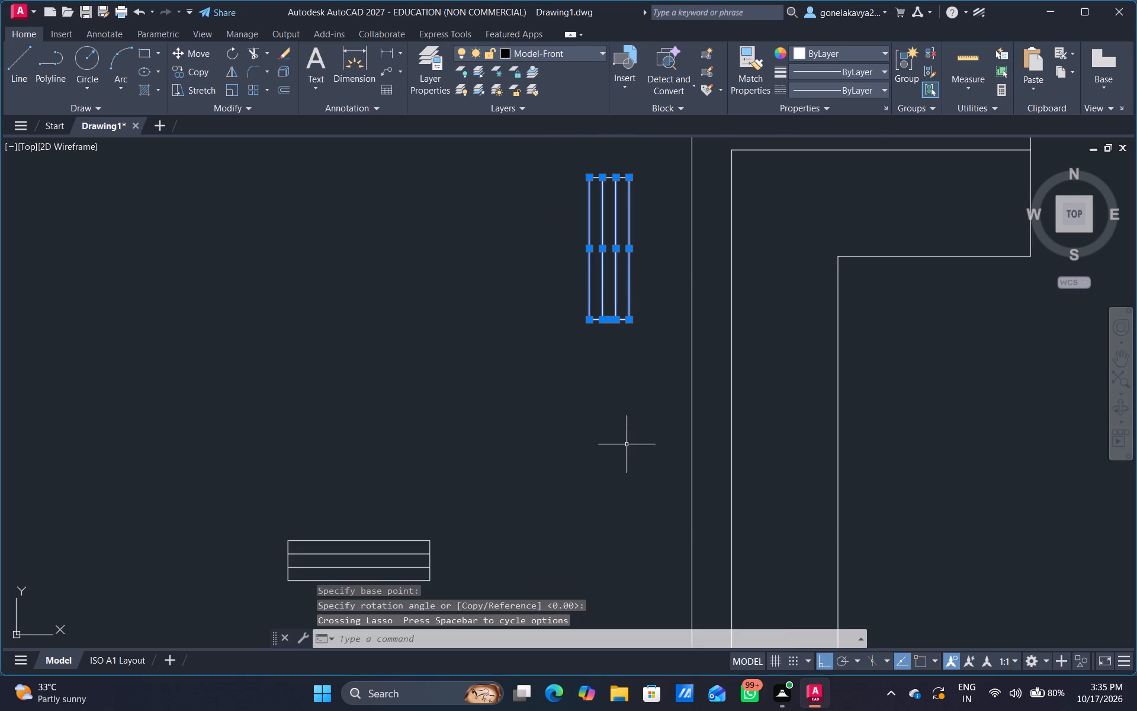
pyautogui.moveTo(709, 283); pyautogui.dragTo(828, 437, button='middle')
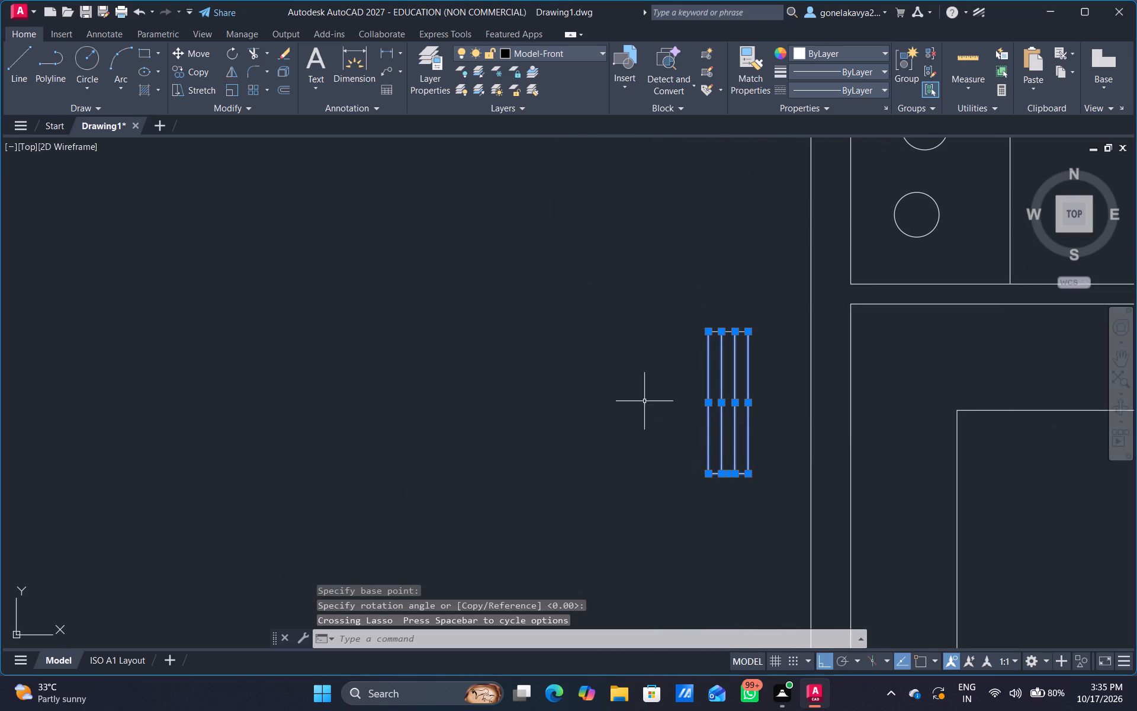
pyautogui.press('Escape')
# Copy the vertical 9" box from its lower corner, with Ortho off, into the plan's left outer wall beside the two circles.
pyautogui.scroll(-2, 766, 455)
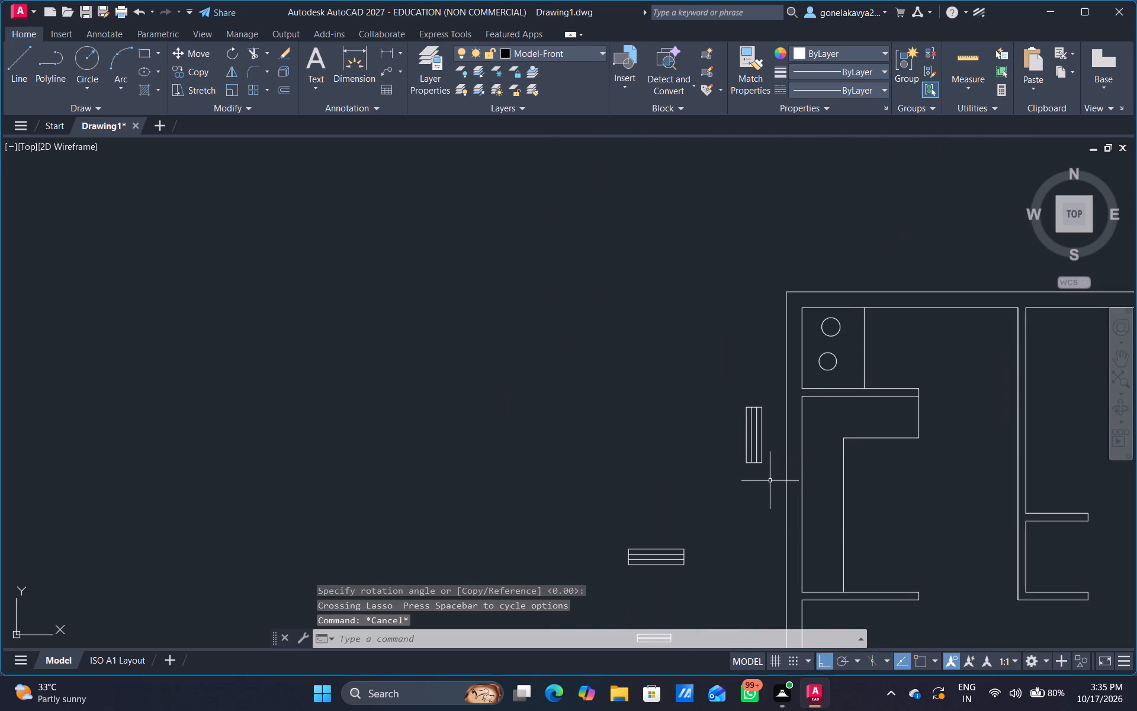
pyautogui.moveTo(773, 463); pyautogui.dragTo(767, 344)
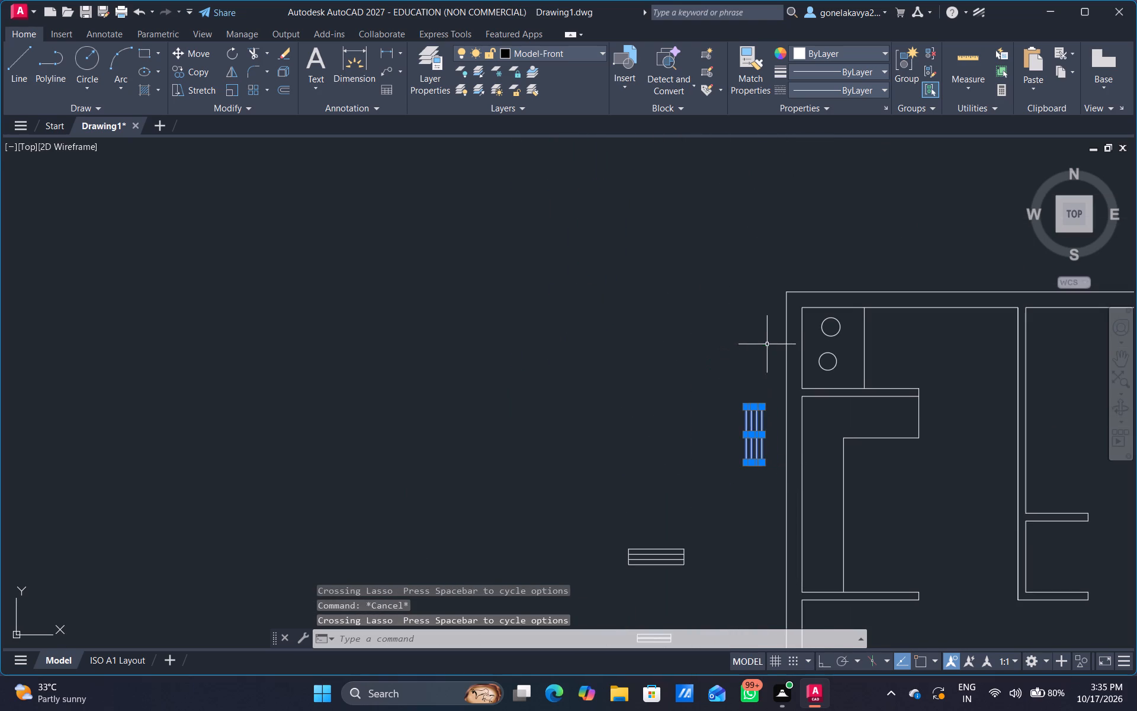
pyautogui.rightClick(763, 380)
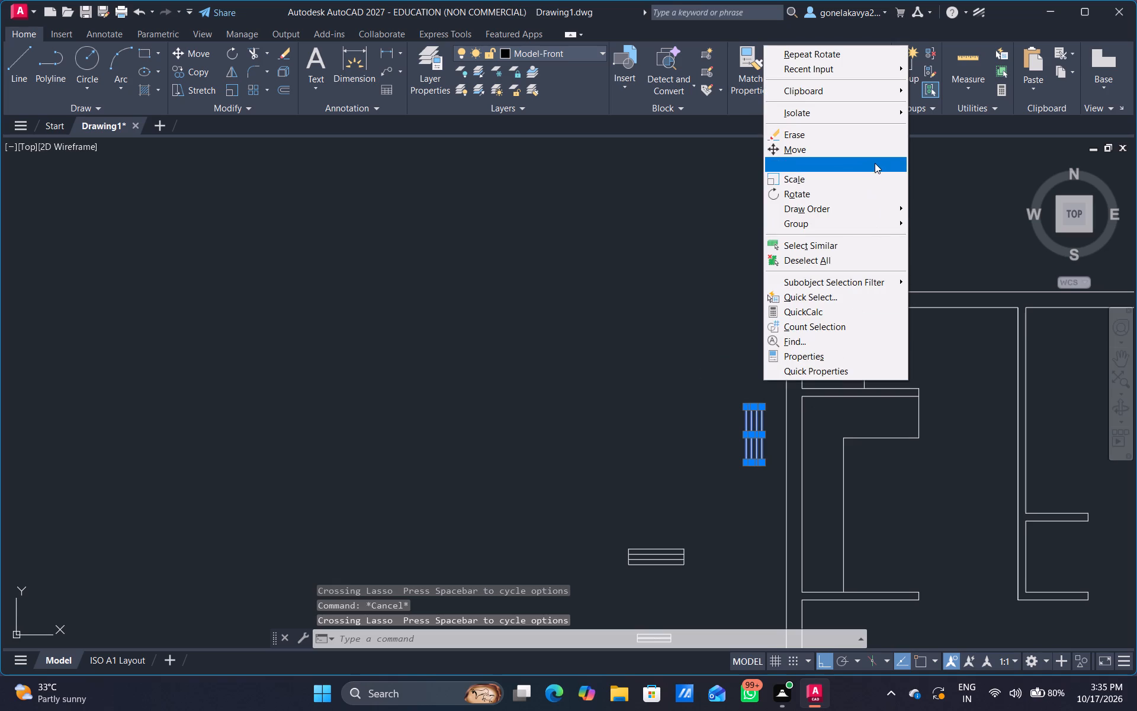
pyautogui.click(875, 163)
pyautogui.click(826, 662)
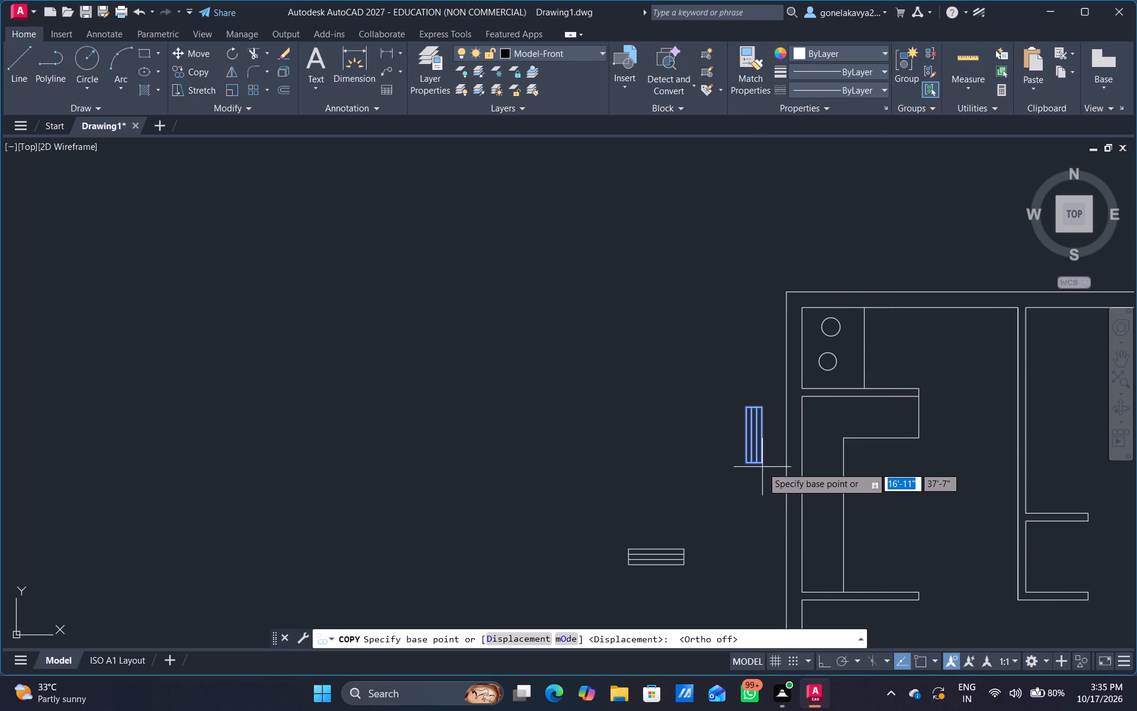
pyautogui.moveTo(763, 464); pyautogui.dragTo(783, 466)
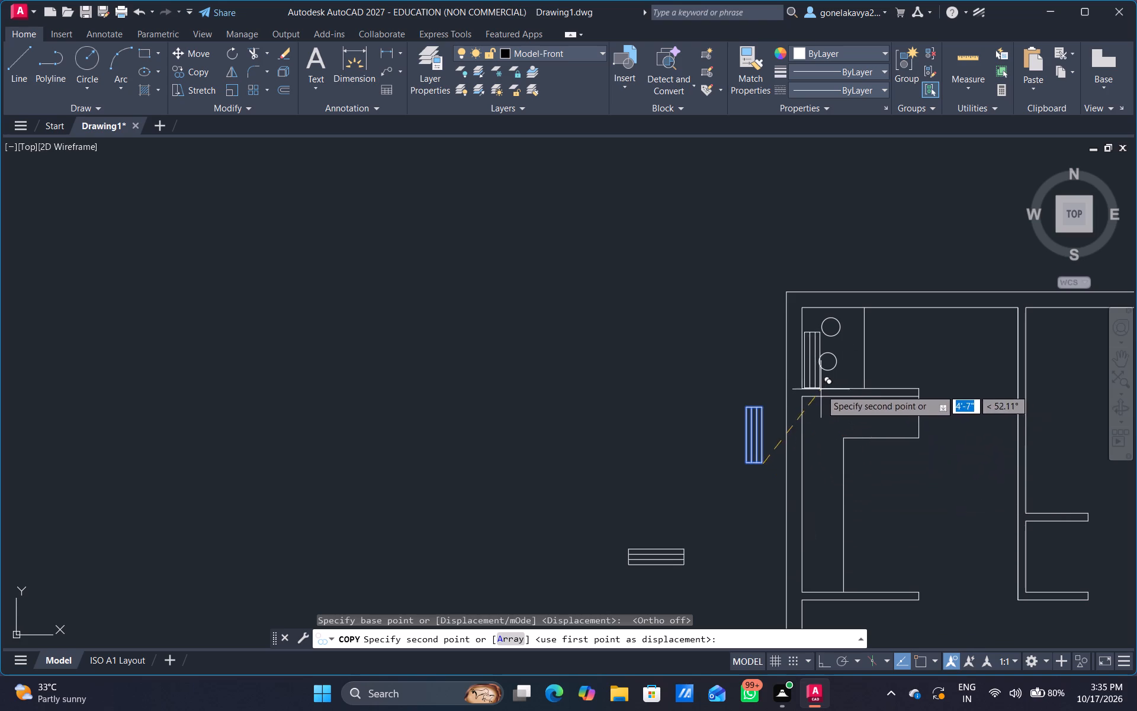
pyautogui.scroll(2, 804, 375)
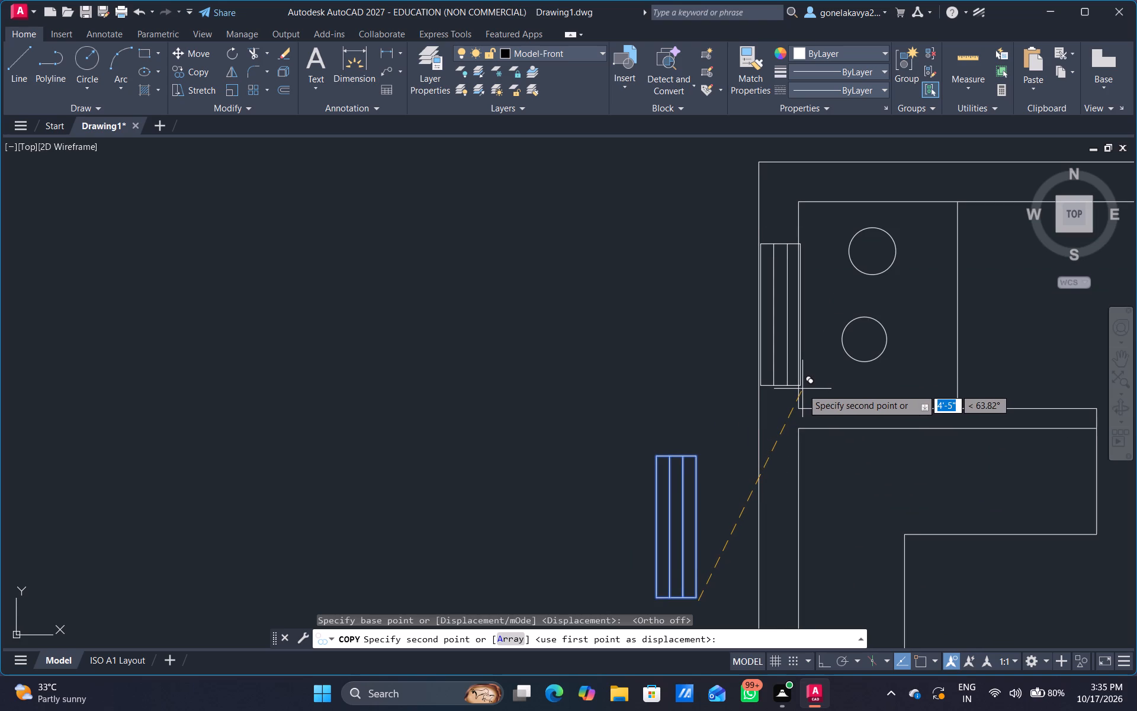
pyautogui.click(801, 387)
# Place two more copies of the vertical 9" box in the left outer wall, one below the other beside the L-shaped counter room.
pyautogui.moveTo(839, 531); pyautogui.dragTo(838, 412, button='middle')
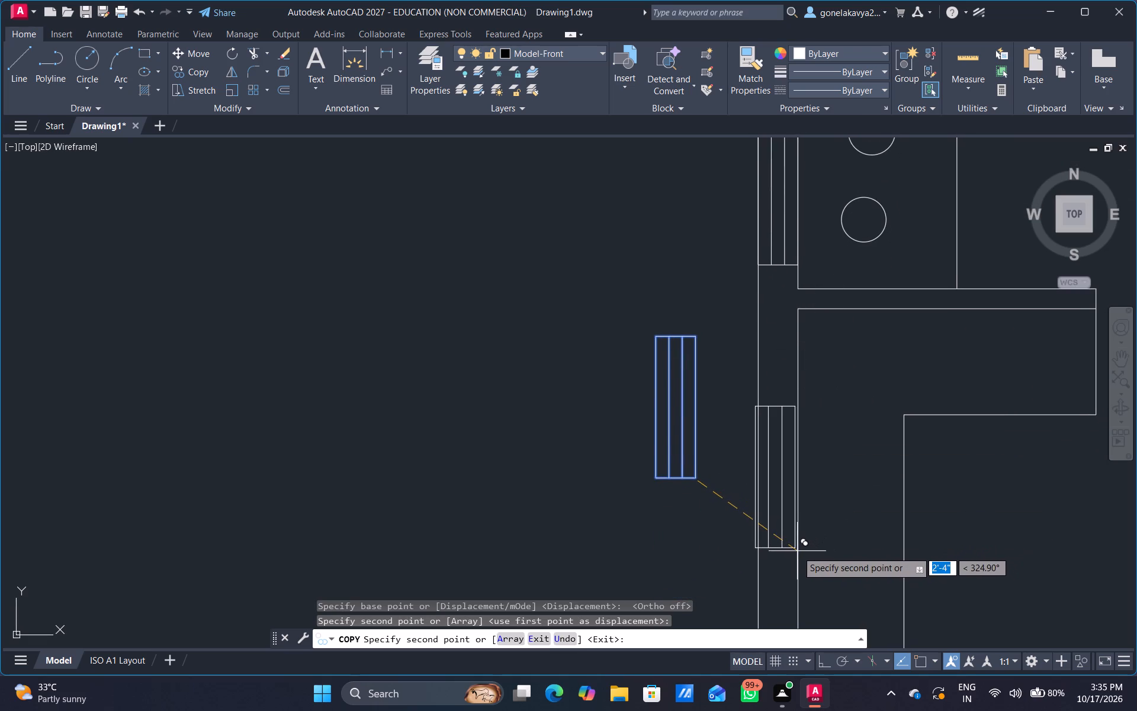
pyautogui.click(799, 546)
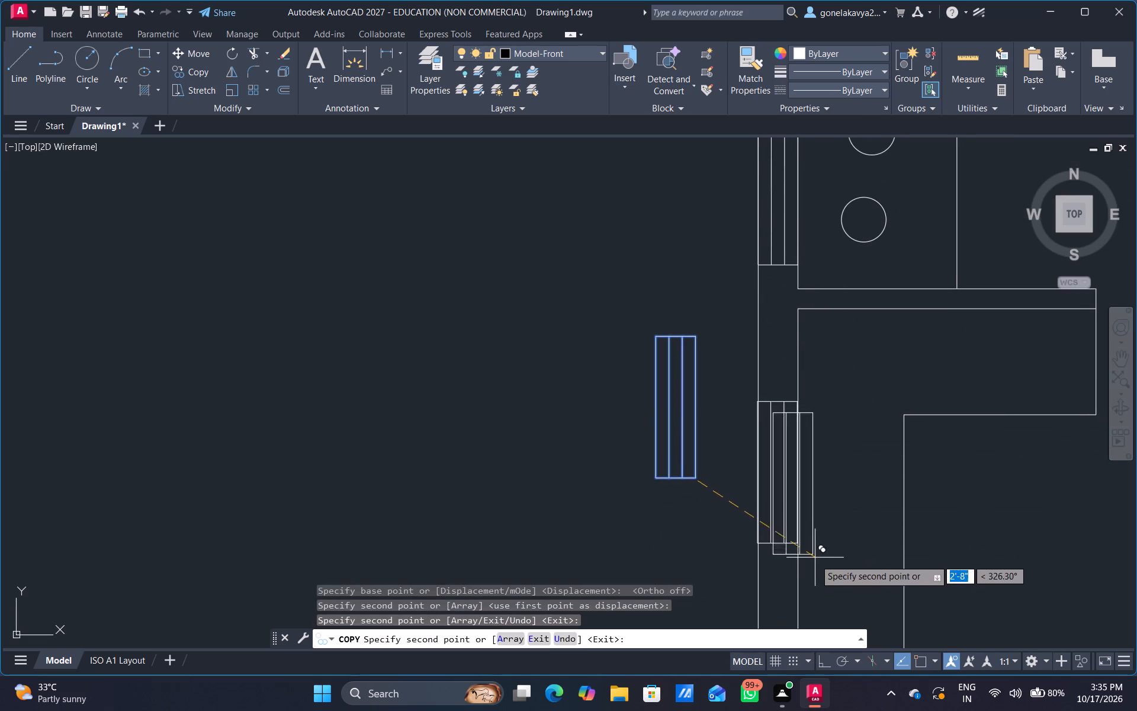
pyautogui.moveTo(824, 565); pyautogui.dragTo(814, 449, button='middle')
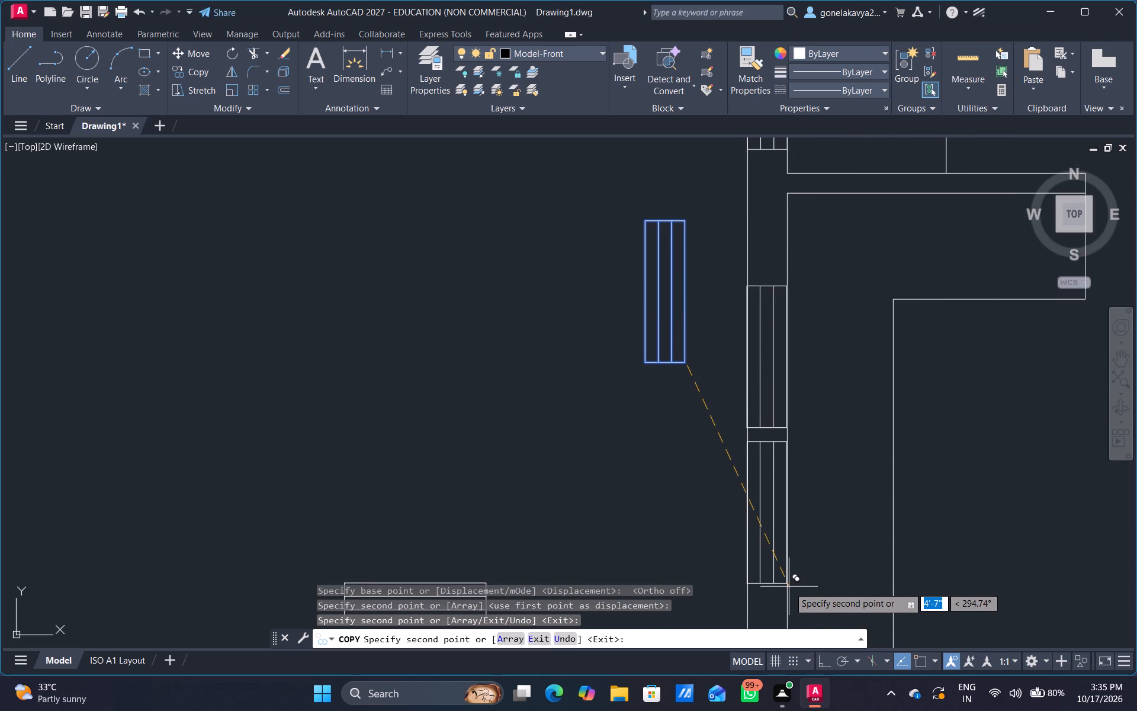
pyautogui.click(789, 581)
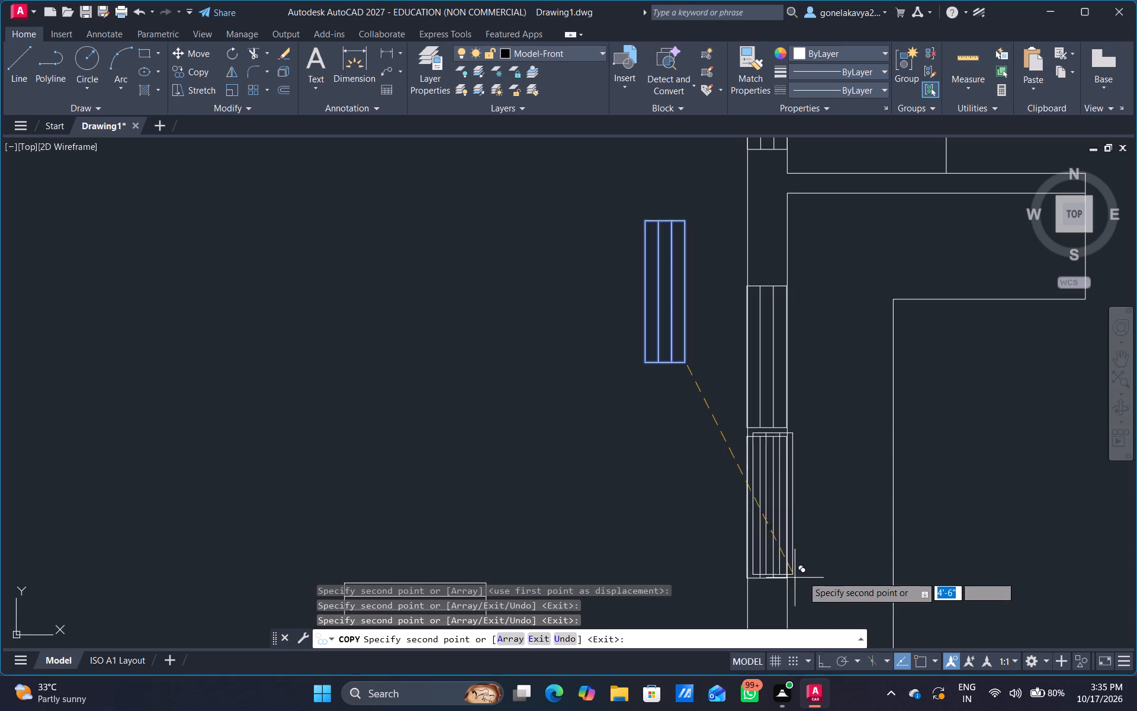
# Place two copies of the vertical 9" box end to end in the left outer wall of the room below the counter room.
pyautogui.scroll(-4, 804, 576)
pyautogui.moveTo(826, 603); pyautogui.dragTo(817, 530, button='middle')
pyautogui.moveTo(819, 584); pyautogui.dragTo(810, 510, button='middle')
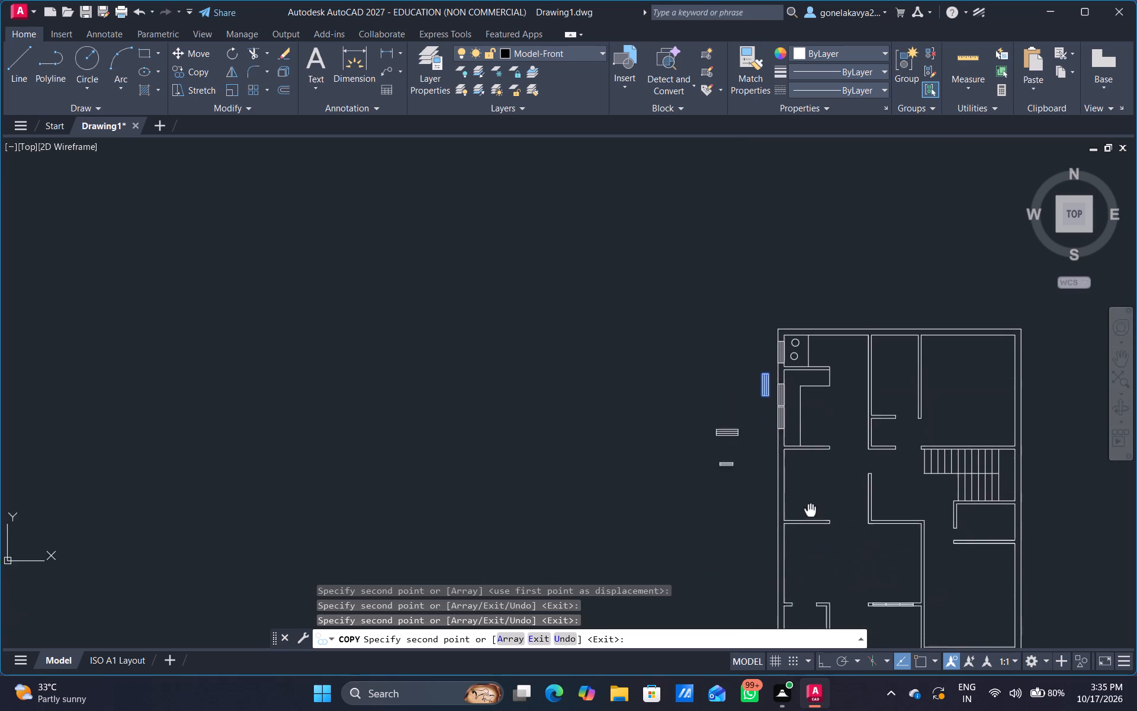
pyautogui.moveTo(810, 510); pyautogui.dragTo(789, 475, button='middle')
pyautogui.scroll(3, 762, 514)
pyautogui.moveTo(817, 377); pyautogui.dragTo(765, 587, button='middle')
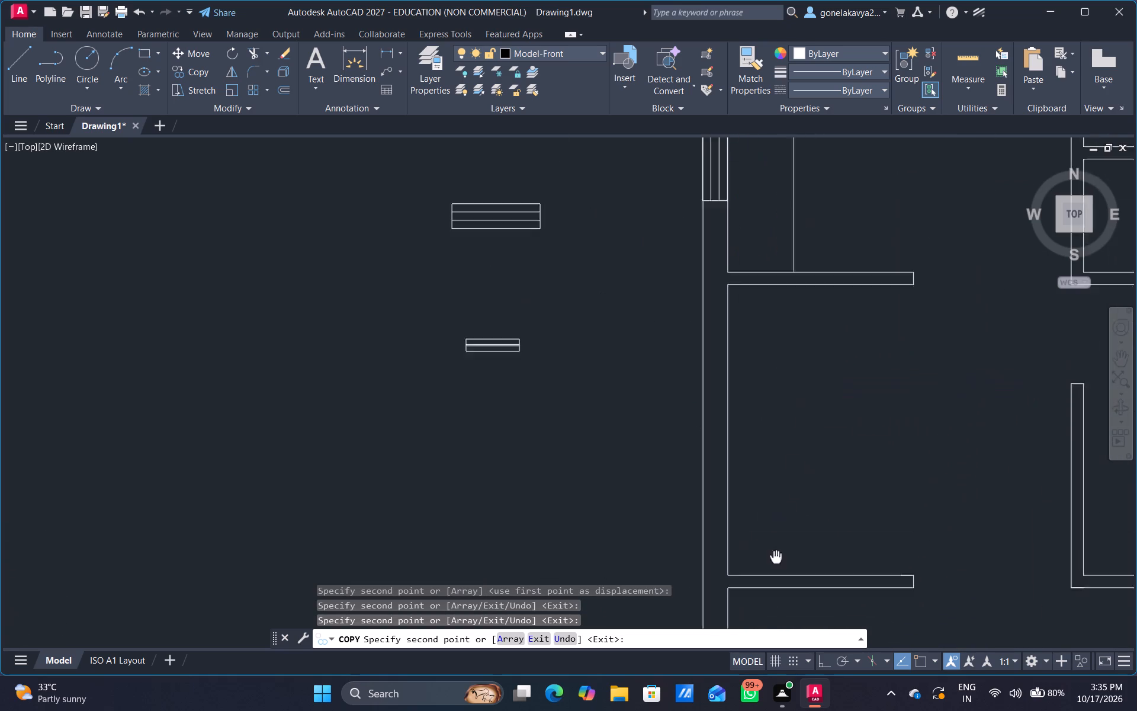
pyautogui.moveTo(765, 587); pyautogui.dragTo(744, 649, button='middle')
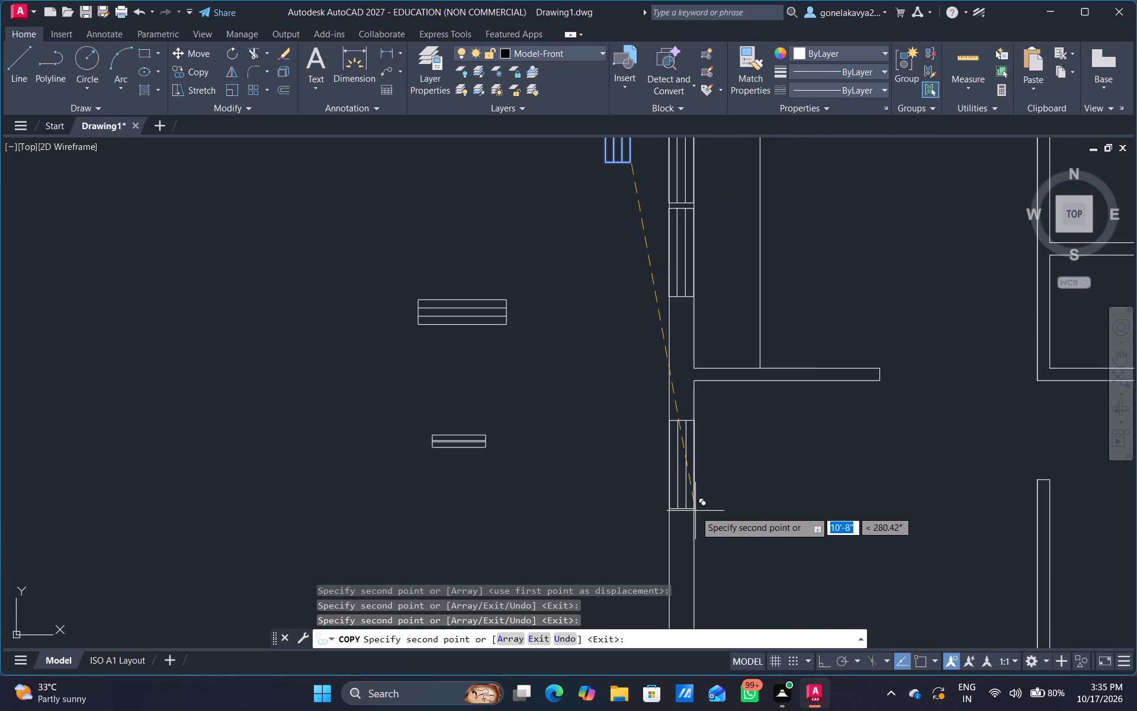
pyautogui.click(695, 511)
pyautogui.moveTo(782, 625); pyautogui.dragTo(776, 473, button='middle')
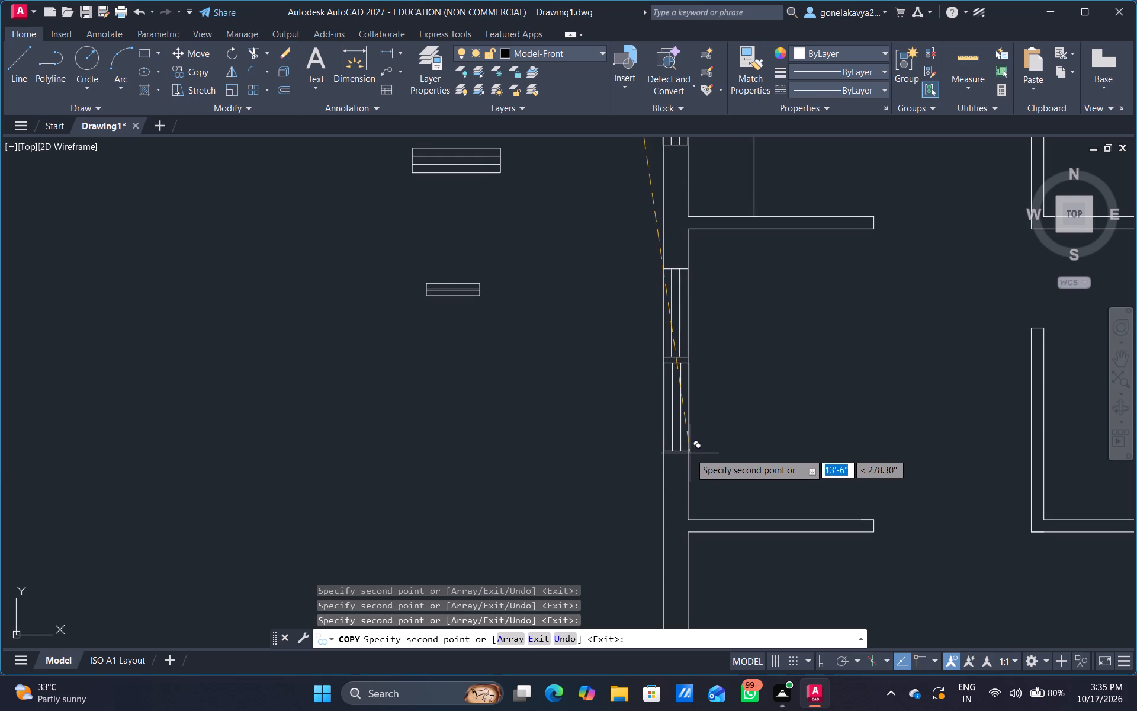
pyautogui.scroll(1, 691, 447)
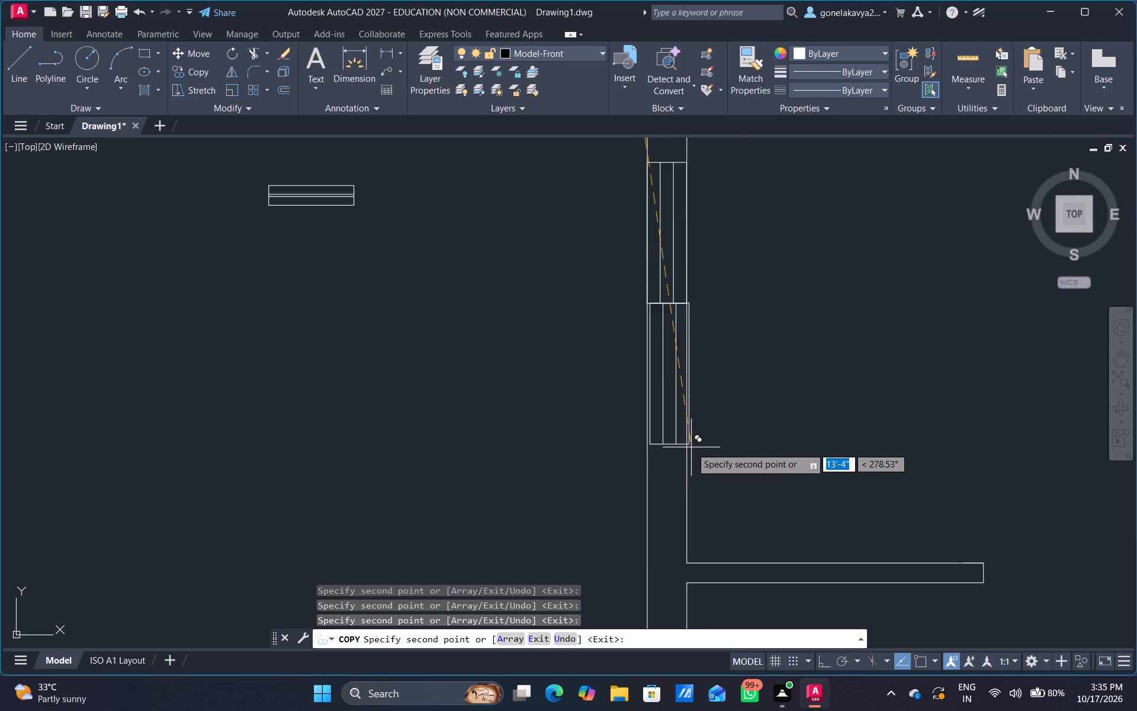
pyautogui.scroll(2, 691, 447)
pyautogui.click(688, 447)
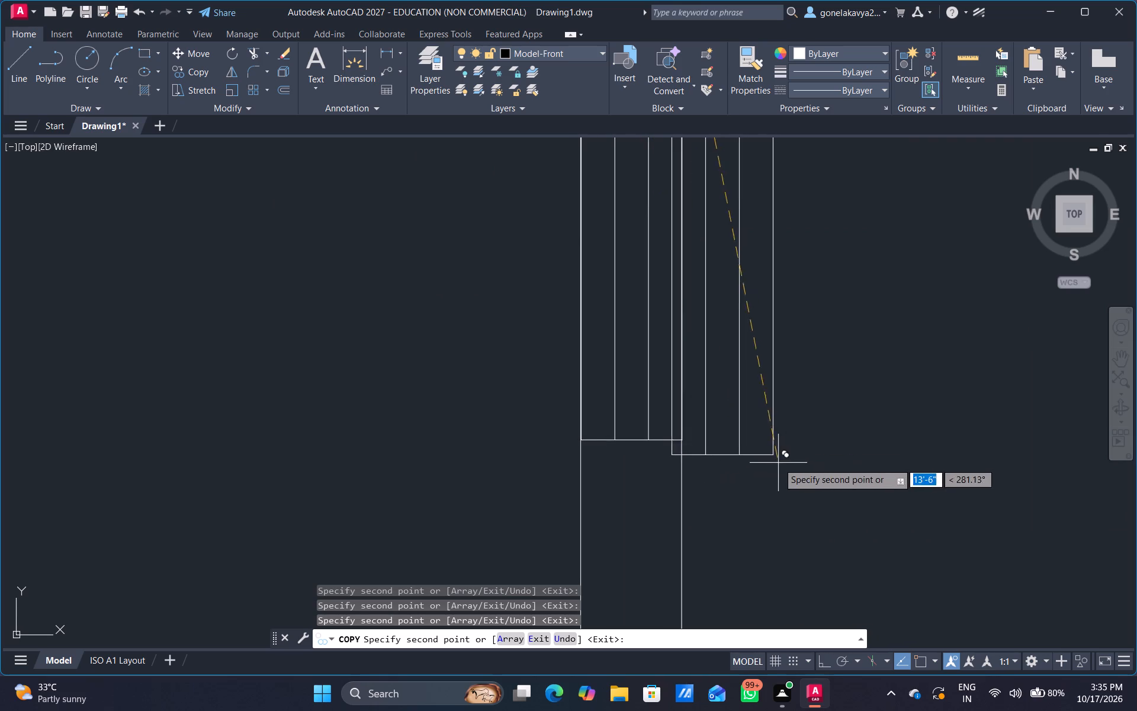
# Place two more copies, one below the other, in the left outer wall of the large room above the small bottom-left room.
pyautogui.scroll(-4, 778, 463)
pyautogui.moveTo(823, 489); pyautogui.dragTo(804, 399, button='middle')
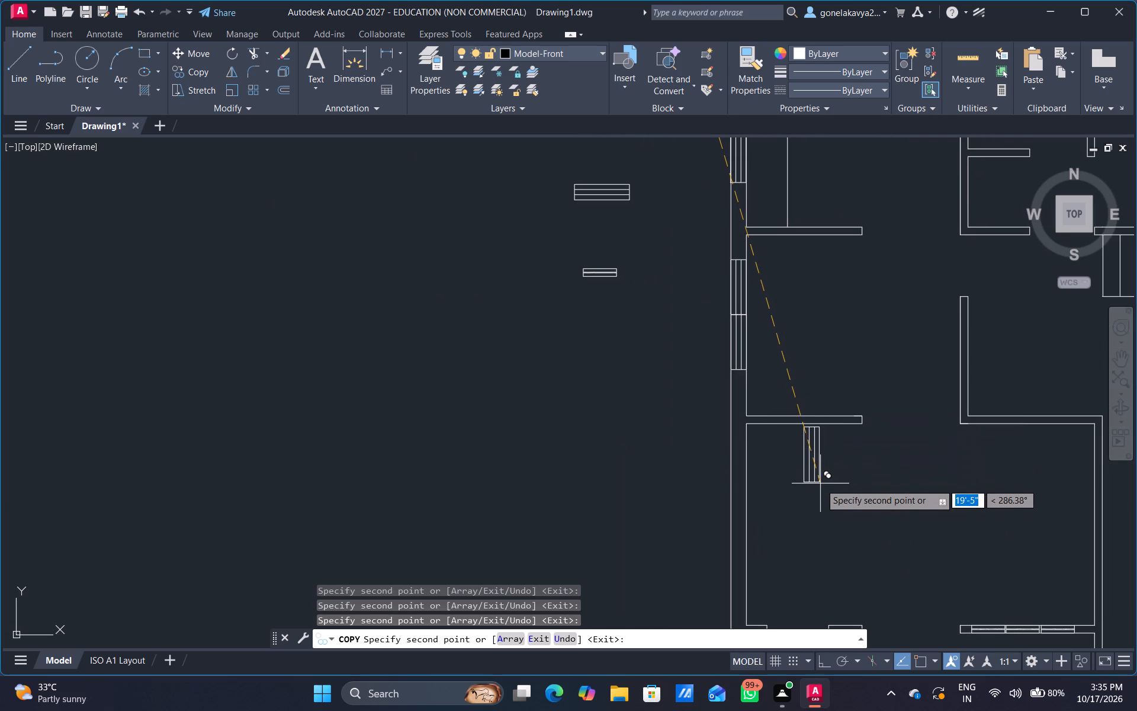
pyautogui.moveTo(814, 537); pyautogui.dragTo(797, 462, button='middle')
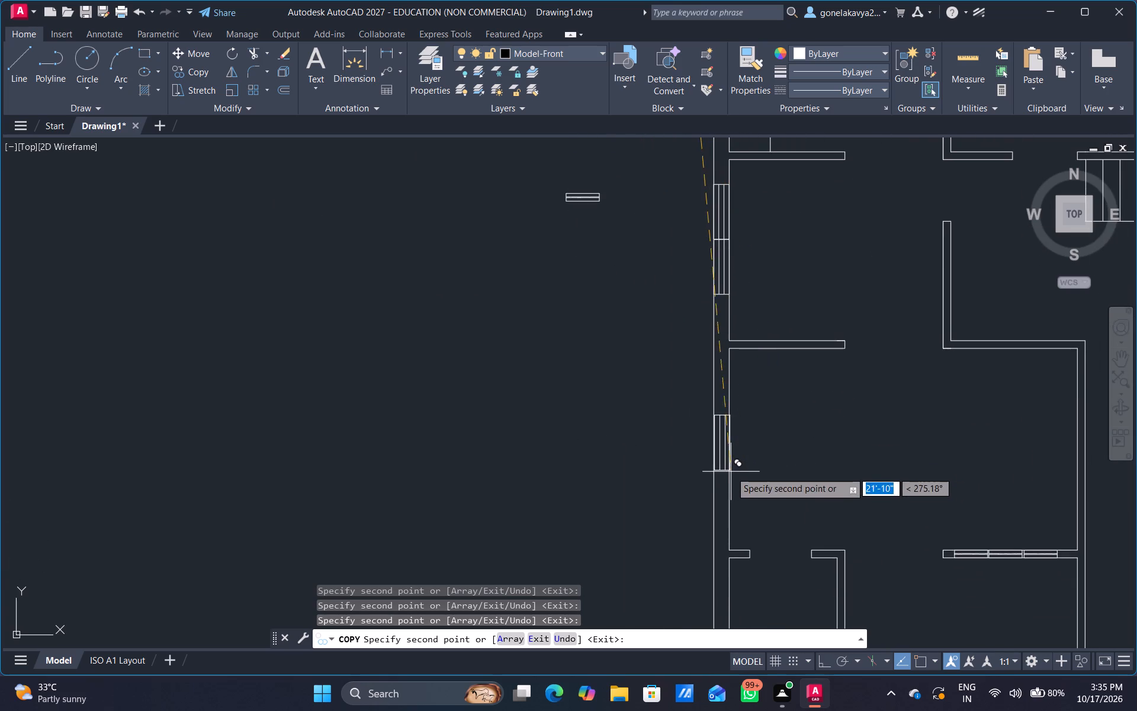
pyautogui.scroll(2, 734, 453)
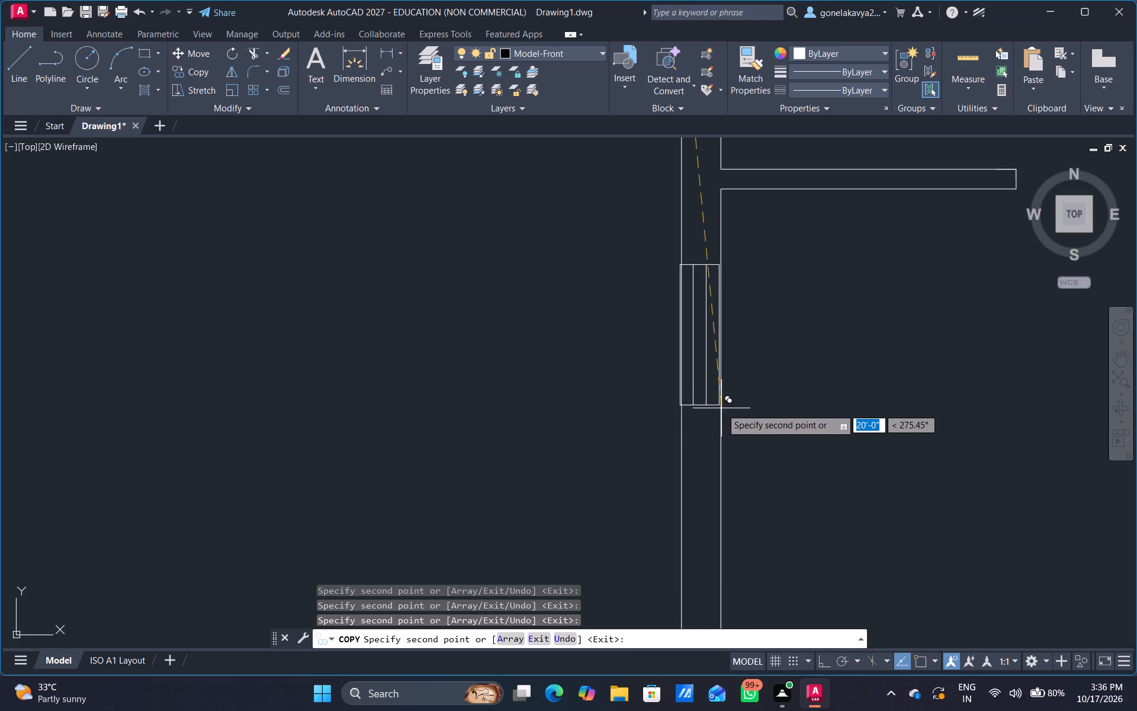
pyautogui.click(723, 408)
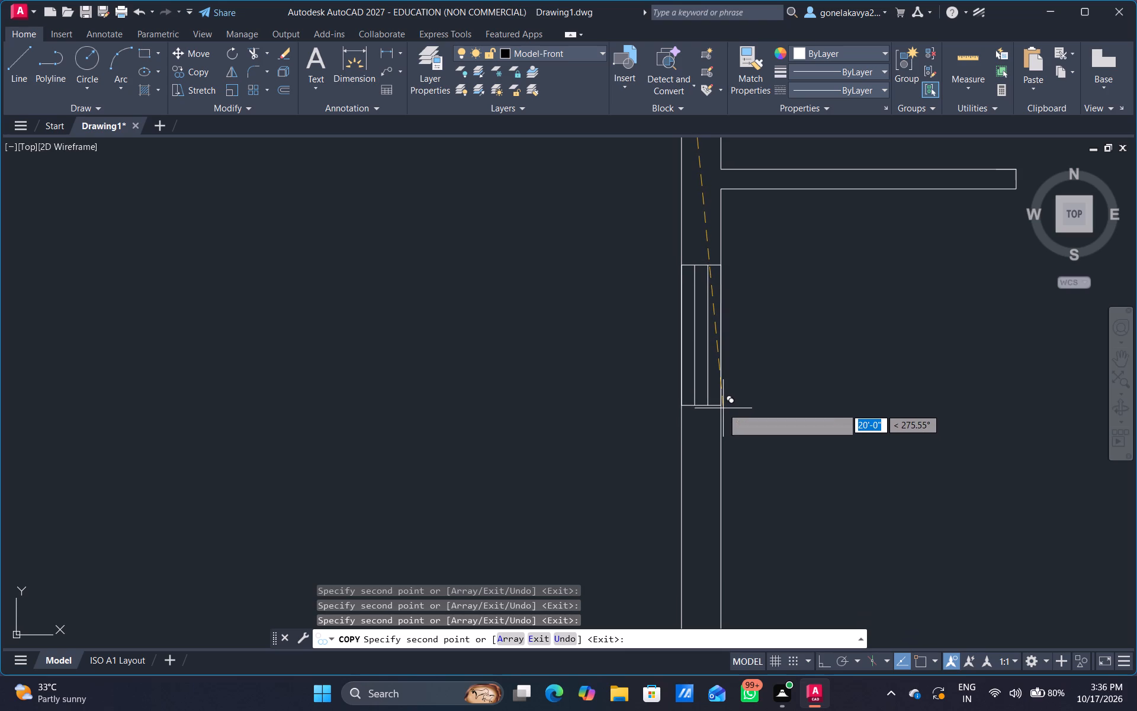
pyautogui.moveTo(741, 492); pyautogui.dragTo(742, 419, button='middle')
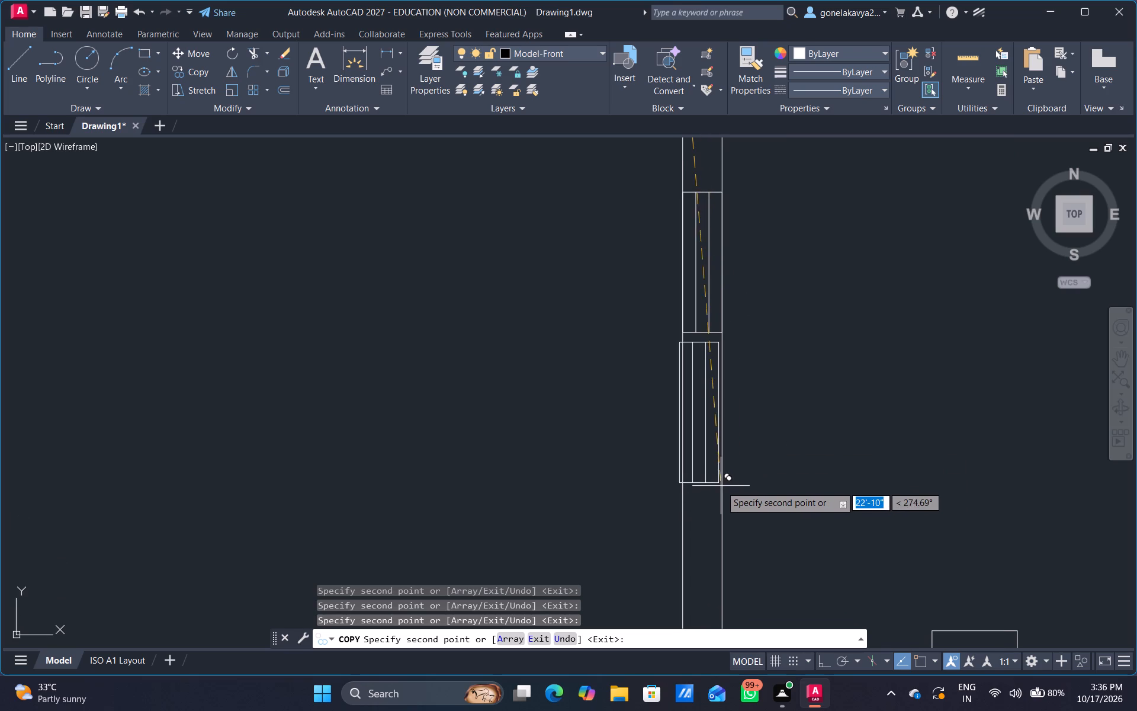
pyautogui.scroll(1, 728, 483)
pyautogui.moveTo(724, 482); pyautogui.dragTo(749, 530, button='middle')
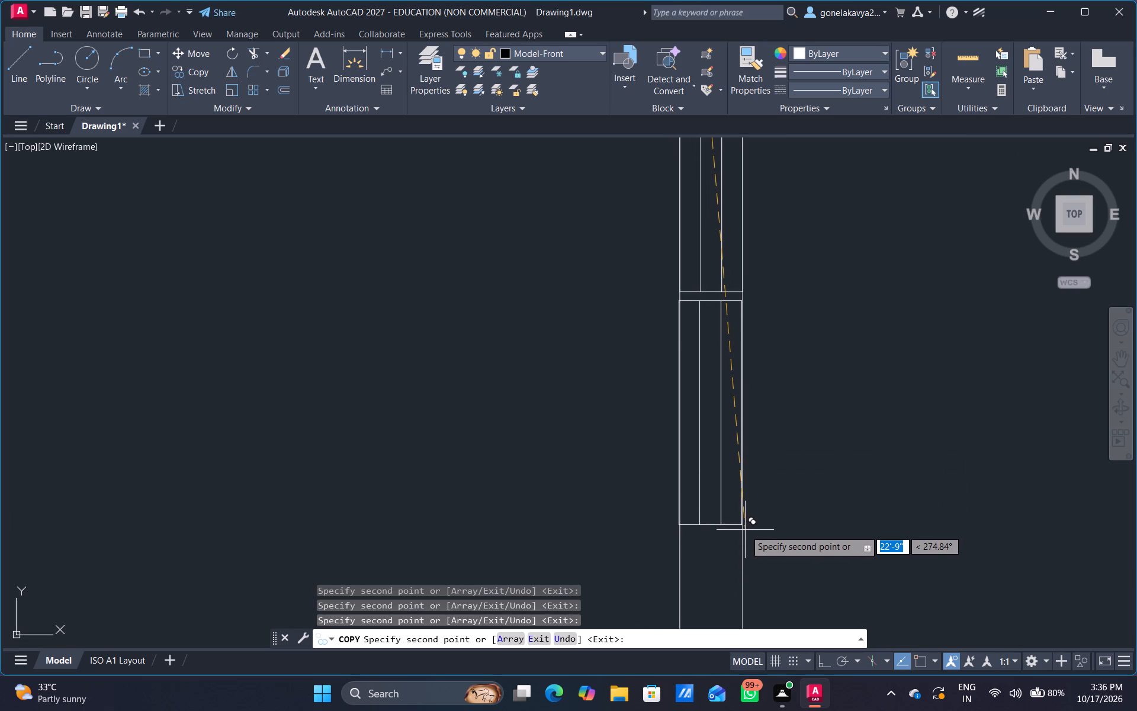
pyautogui.click(746, 530)
# Place three copies of the vertical box, stacked upward, in the right outer wall of the plan's lower-right room.
pyautogui.scroll(-2, 782, 546)
pyautogui.moveTo(833, 597); pyautogui.dragTo(782, 438, button='middle')
pyautogui.scroll(-1, 779, 438)
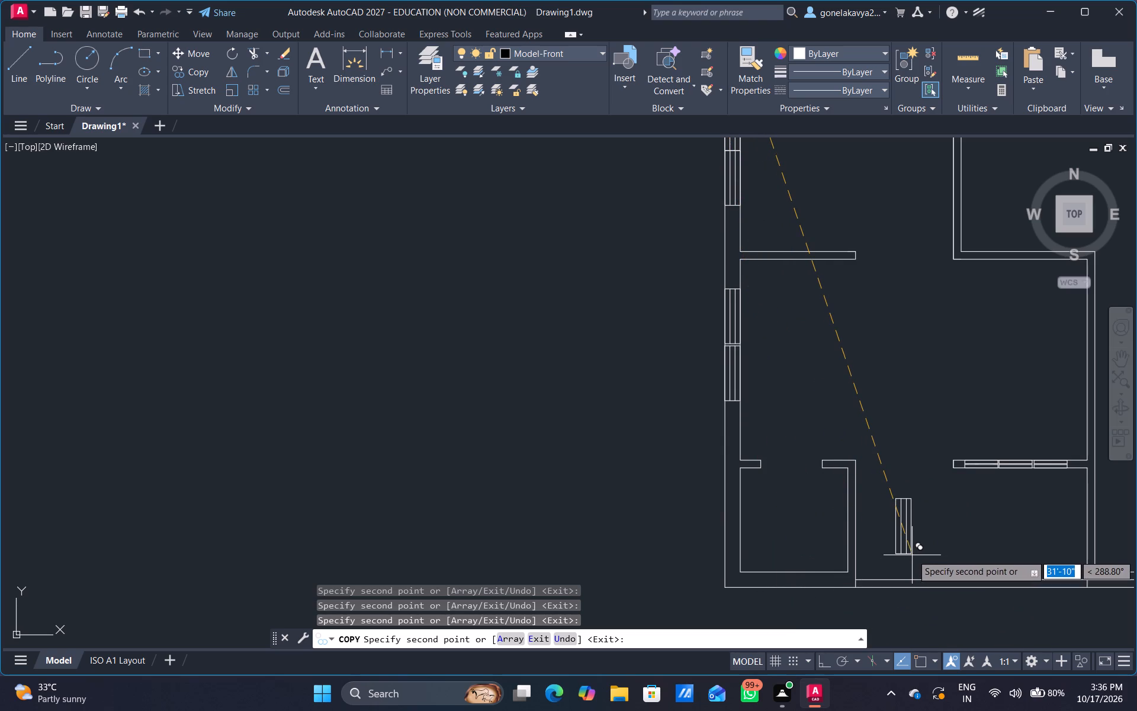
pyautogui.scroll(-1, 907, 488)
pyautogui.moveTo(909, 451); pyautogui.dragTo(709, 511, button='middle')
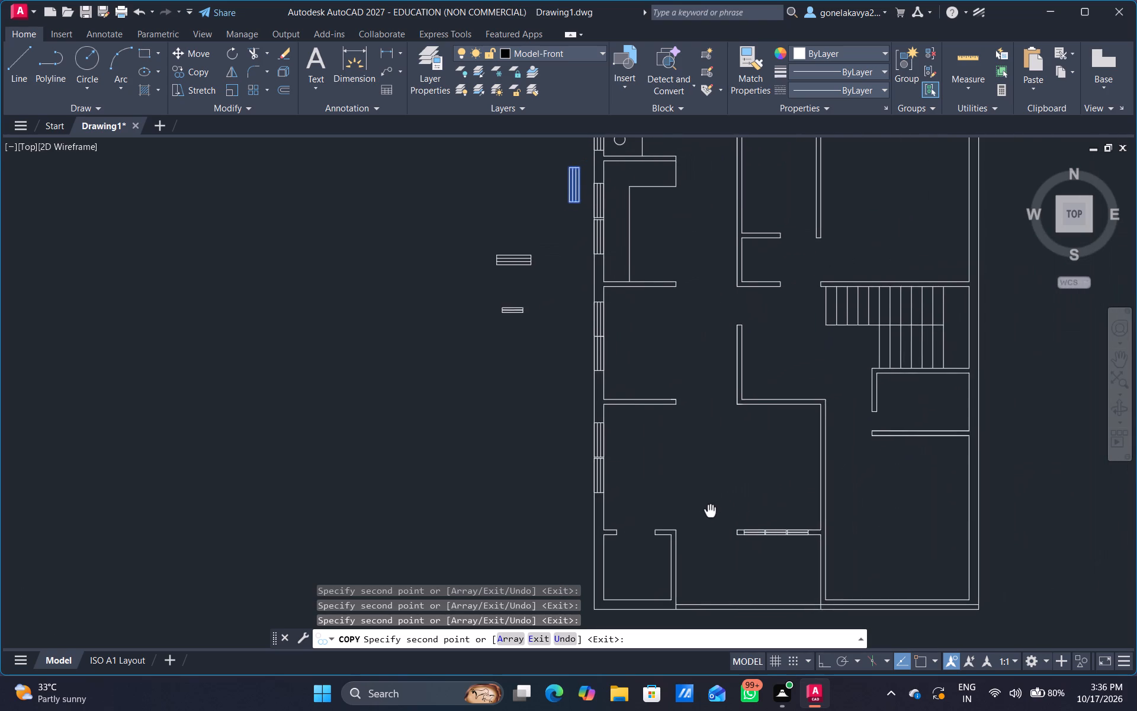
pyautogui.moveTo(709, 511); pyautogui.dragTo(710, 520, button='middle')
pyautogui.moveTo(952, 571); pyautogui.dragTo(827, 534, button='middle')
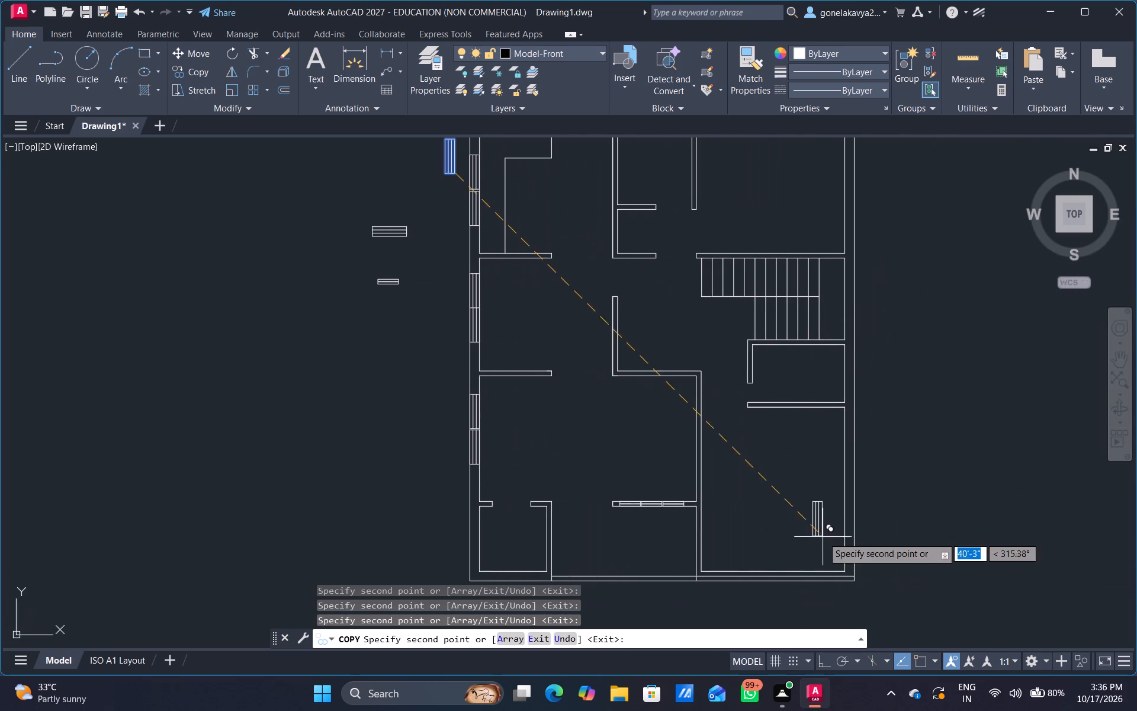
pyautogui.scroll(2, 865, 537)
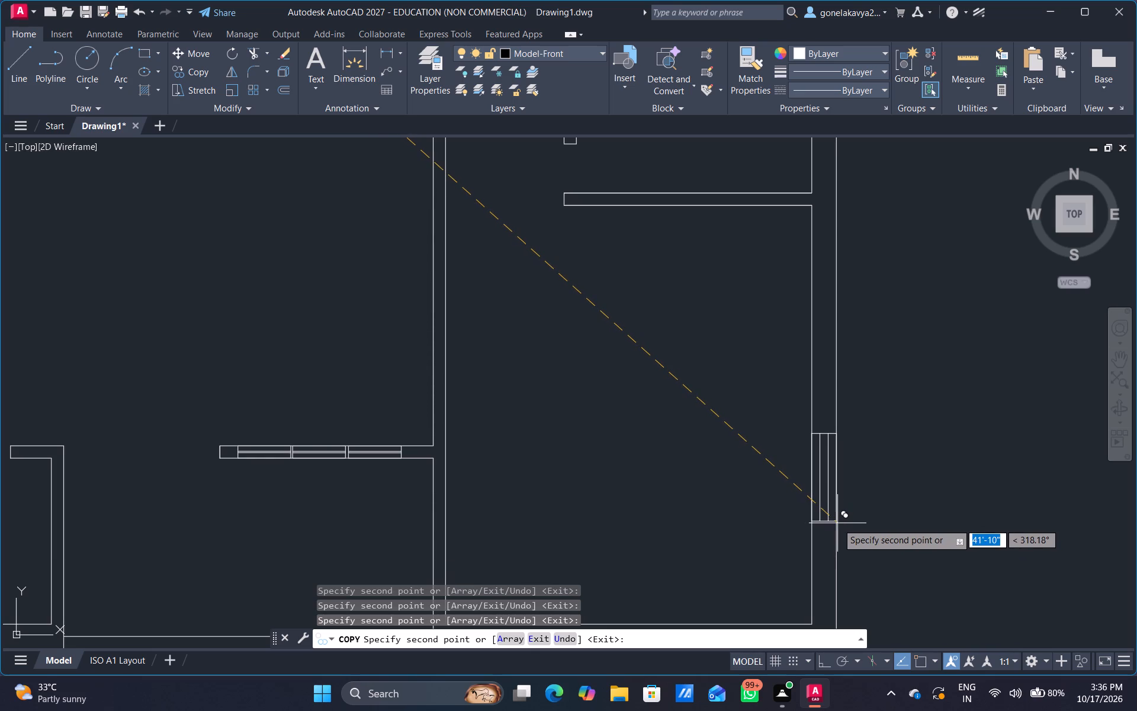
pyautogui.click(837, 523)
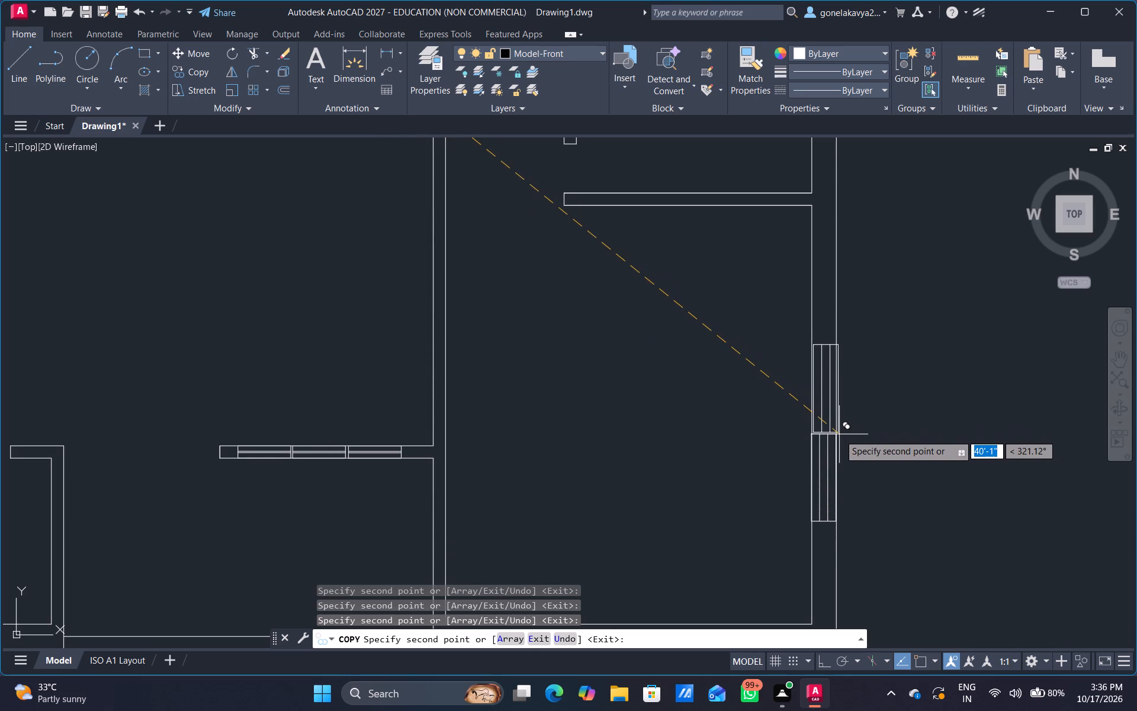
pyautogui.scroll(3, 838, 434)
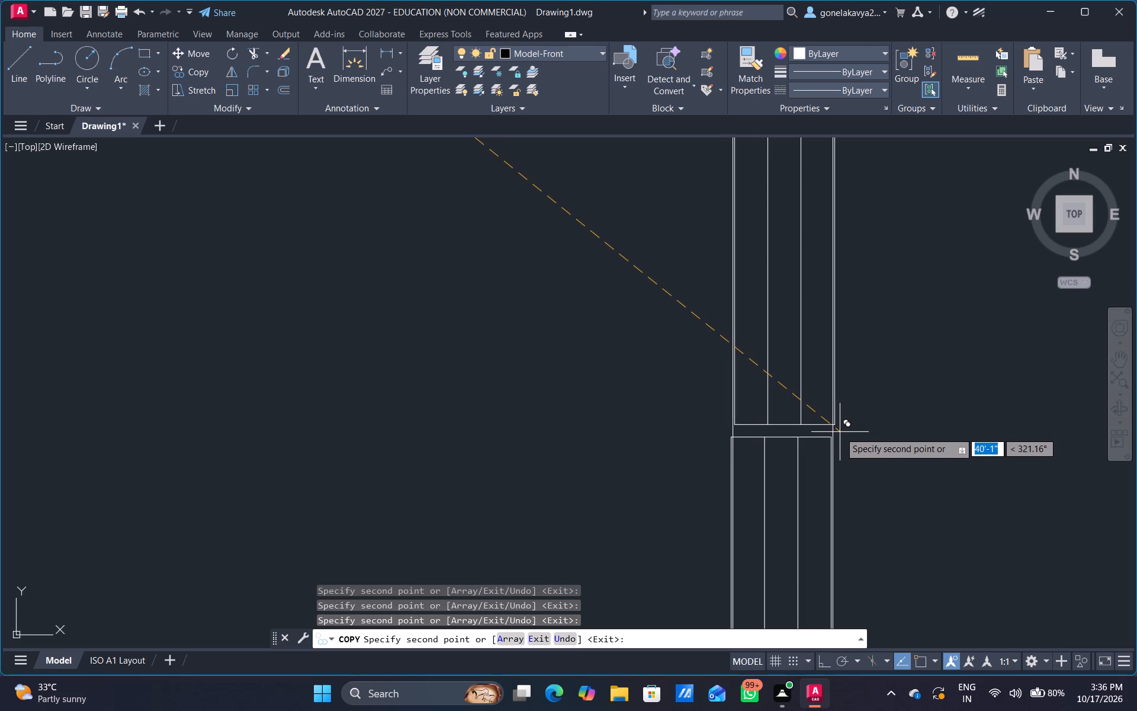
pyautogui.click(838, 431)
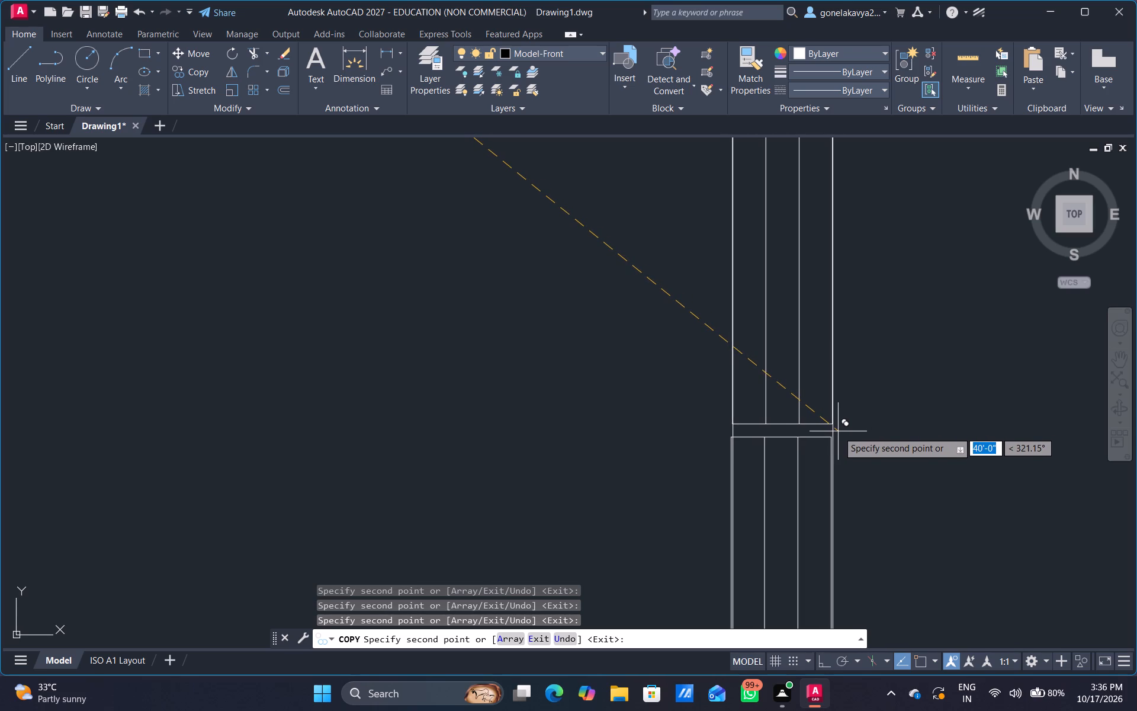
pyautogui.scroll(-3, 821, 383)
pyautogui.moveTo(820, 383); pyautogui.dragTo(799, 528, button='middle')
pyautogui.scroll(2, 799, 409)
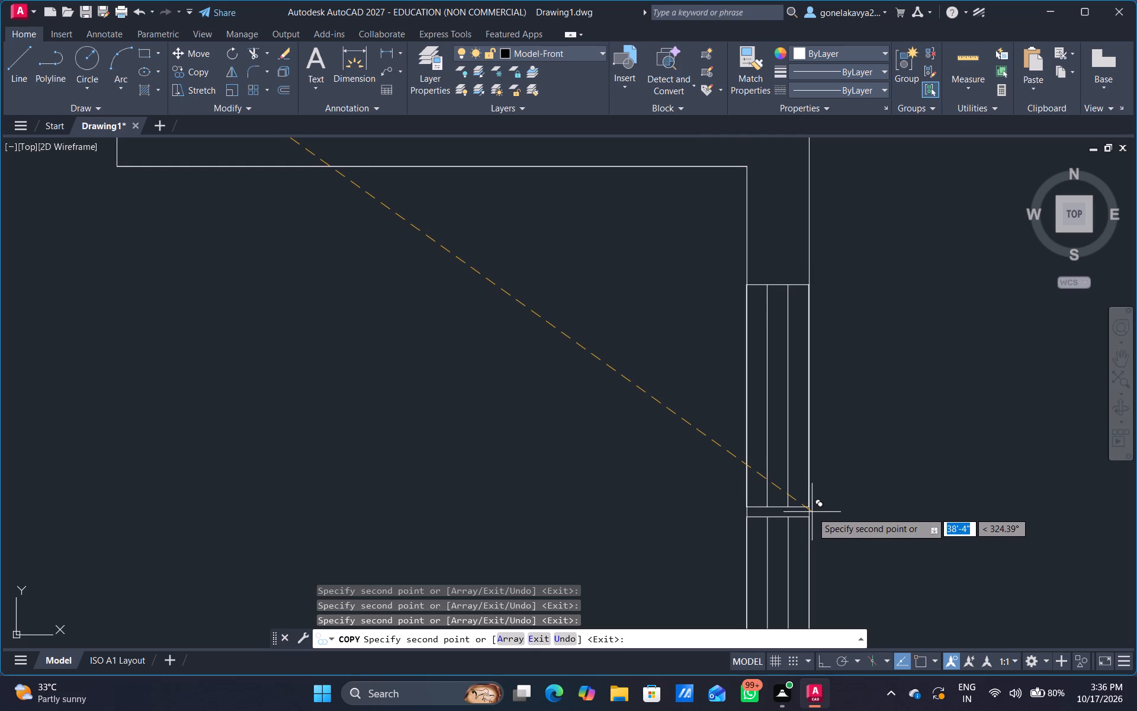
pyautogui.click(812, 512)
# Place one copy in the right outer wall of the small room below the staircase and another beside the staircase's lower flight.
pyautogui.scroll(-3, 839, 473)
pyautogui.moveTo(807, 467); pyautogui.dragTo(779, 586, button='middle')
pyautogui.scroll(2, 811, 491)
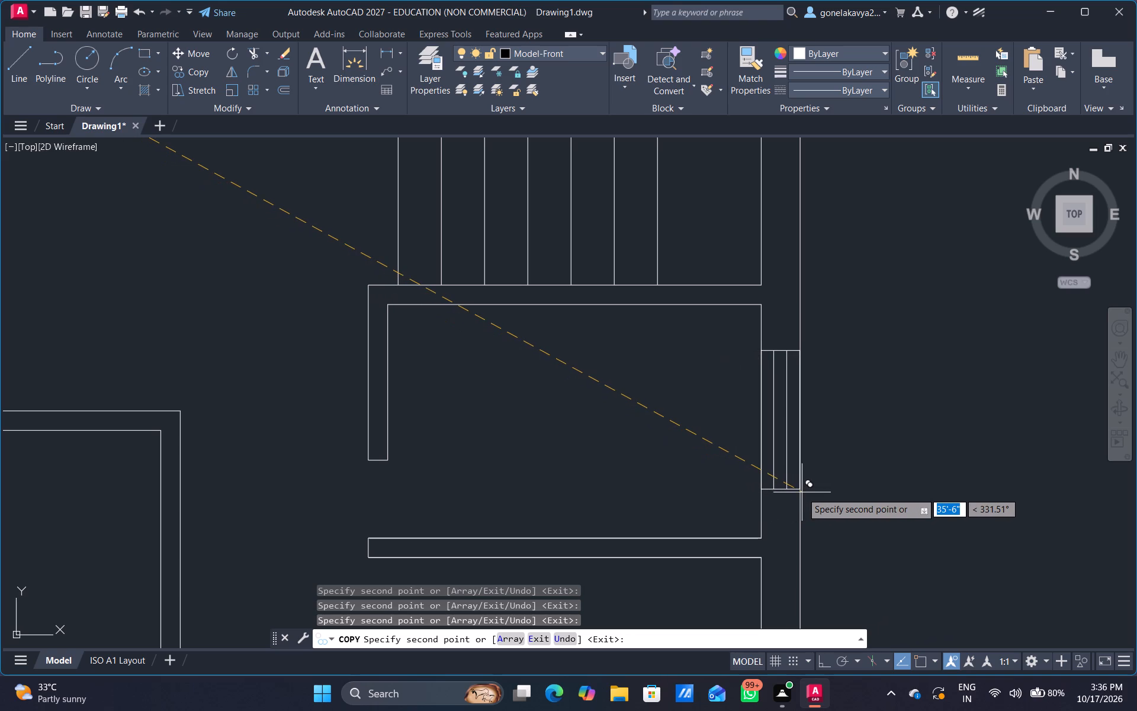
pyautogui.click(802, 492)
pyautogui.scroll(-2, 871, 431)
pyautogui.moveTo(881, 428); pyautogui.dragTo(827, 515, button='middle')
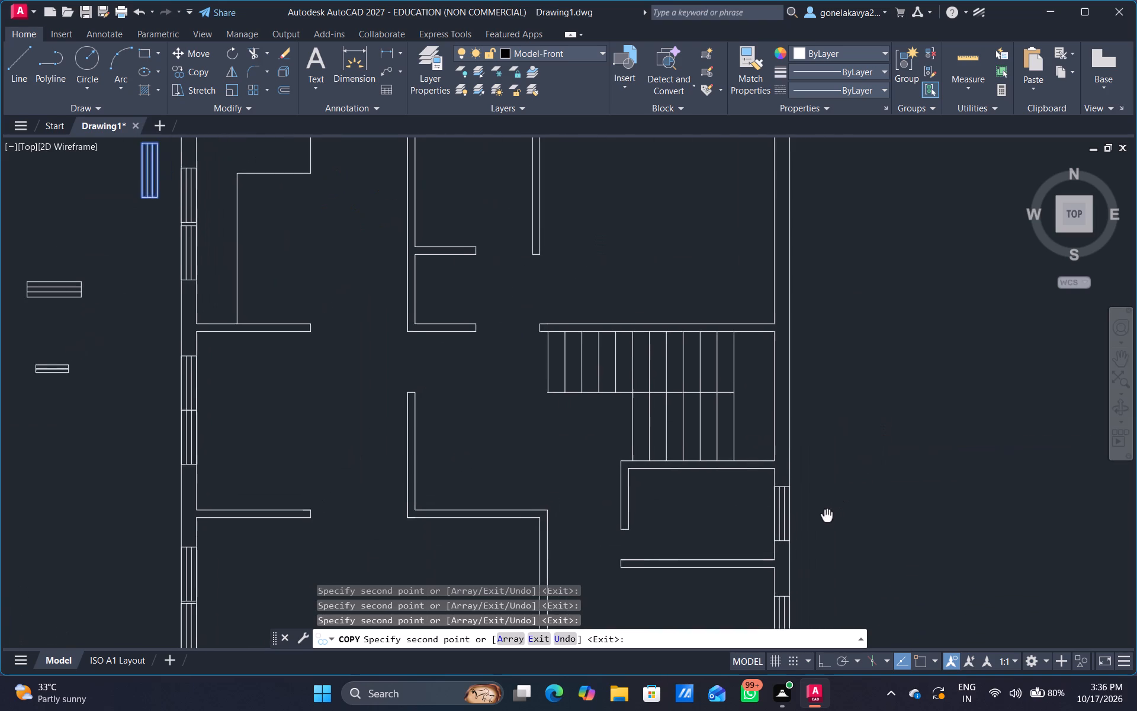
pyautogui.moveTo(827, 515); pyautogui.dragTo(814, 524, button='middle')
pyautogui.scroll(3, 781, 448)
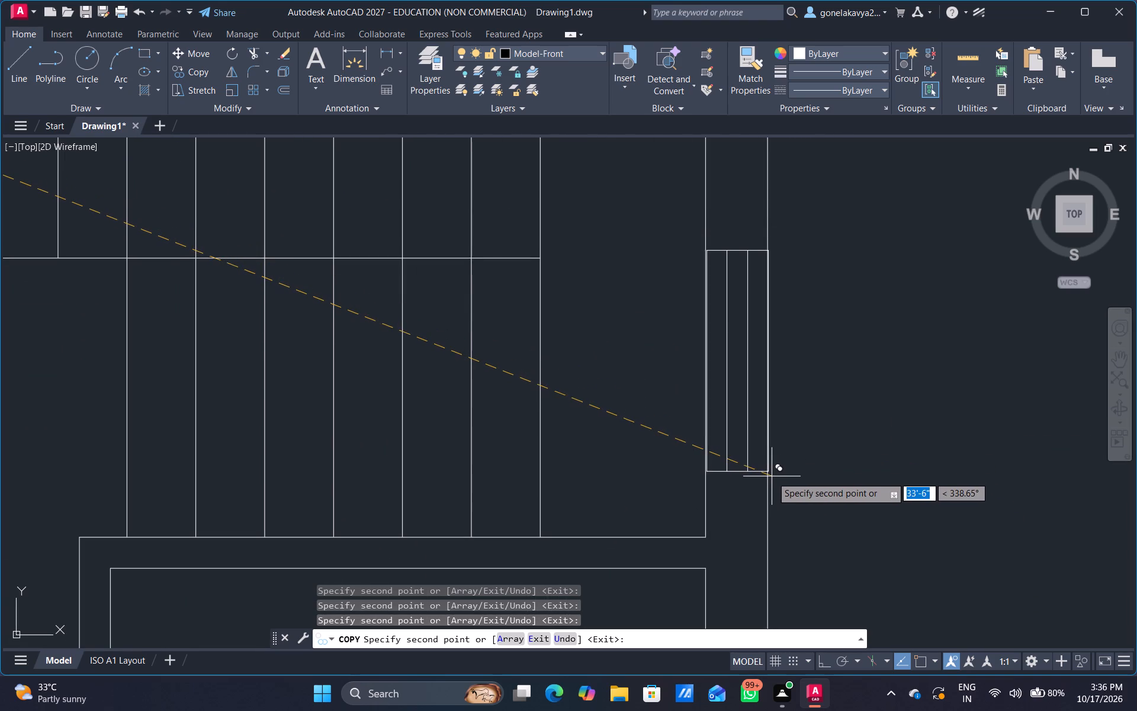
pyautogui.click(770, 476)
# Place a copy of the vertical box in the right outer wall of the upper-right room, above the staircase.
pyautogui.scroll(-2, 764, 398)
pyautogui.moveTo(760, 414); pyautogui.dragTo(734, 519, button='middle')
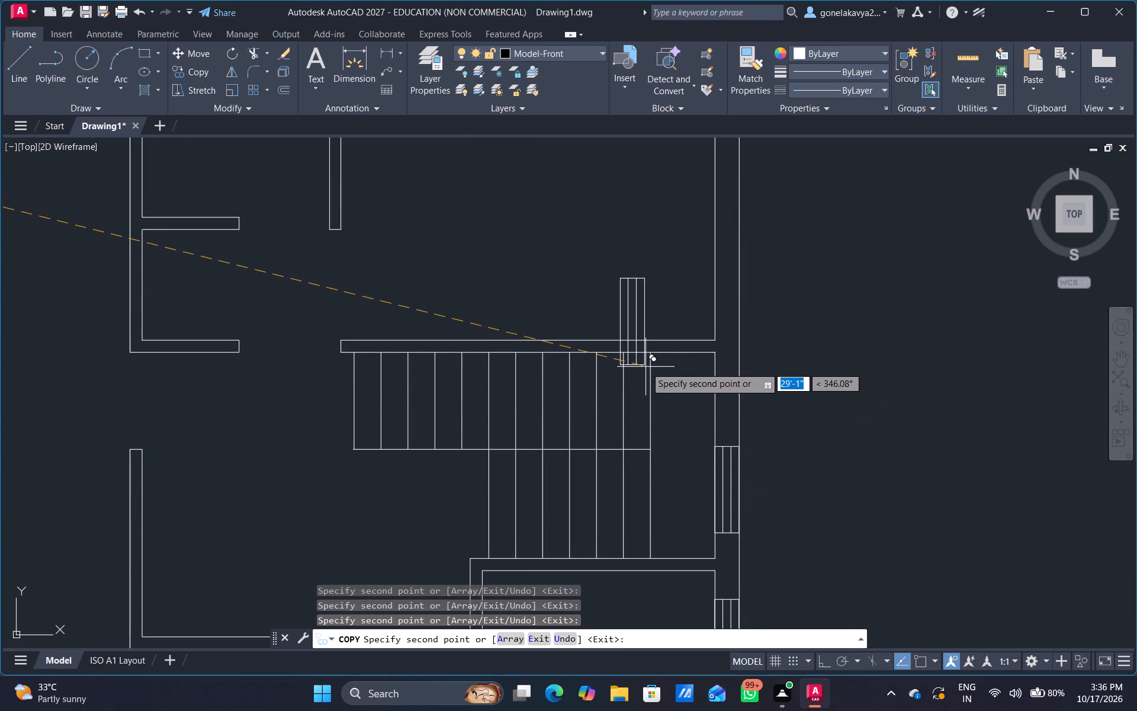
pyautogui.scroll(-1, 577, 233)
pyautogui.moveTo(567, 242); pyautogui.dragTo(519, 419, button='middle')
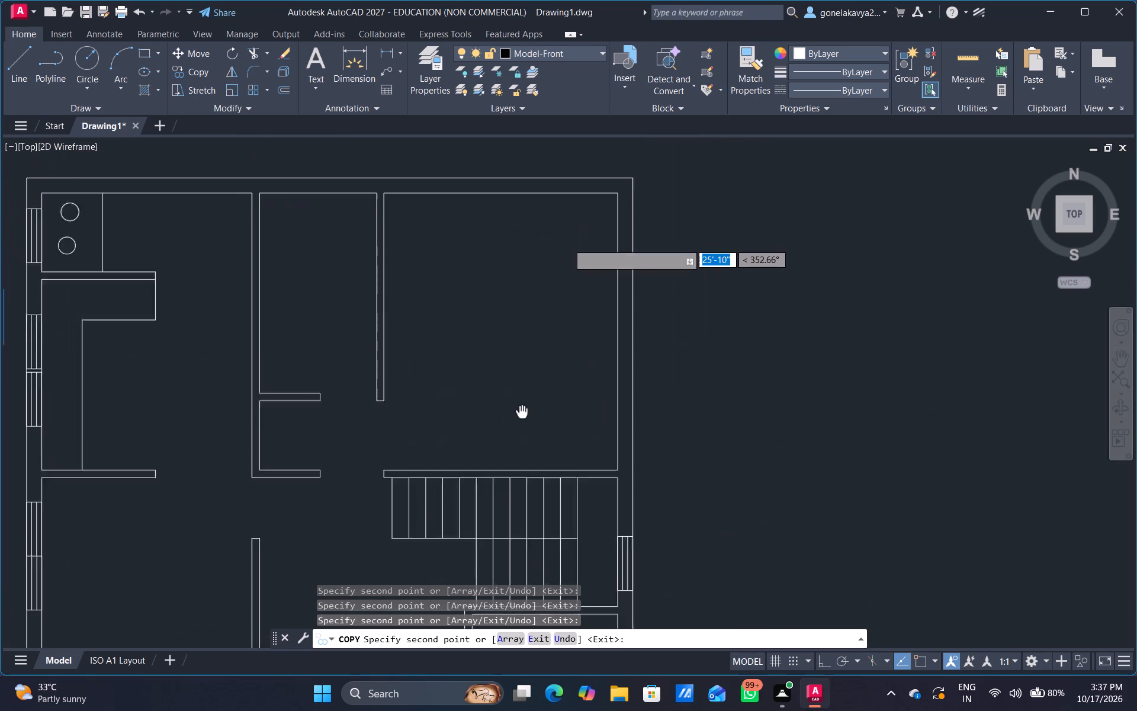
pyautogui.moveTo(519, 419); pyautogui.dragTo(510, 433, button='middle')
pyautogui.scroll(1, 593, 434)
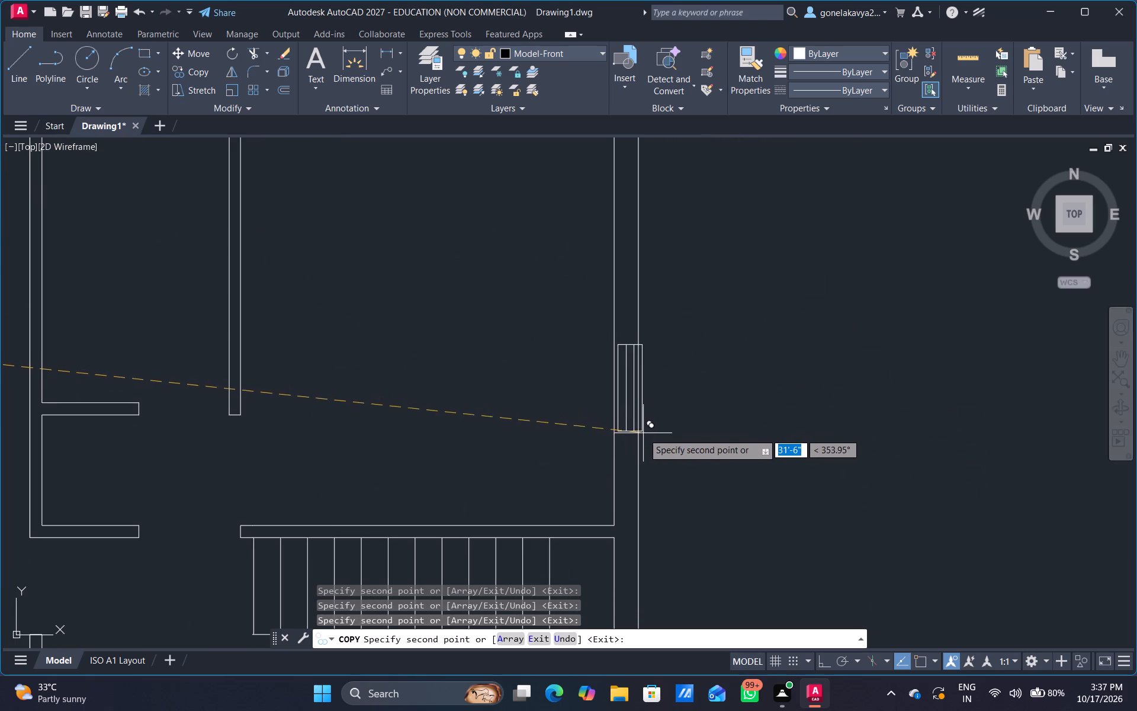
pyautogui.scroll(3, 640, 434)
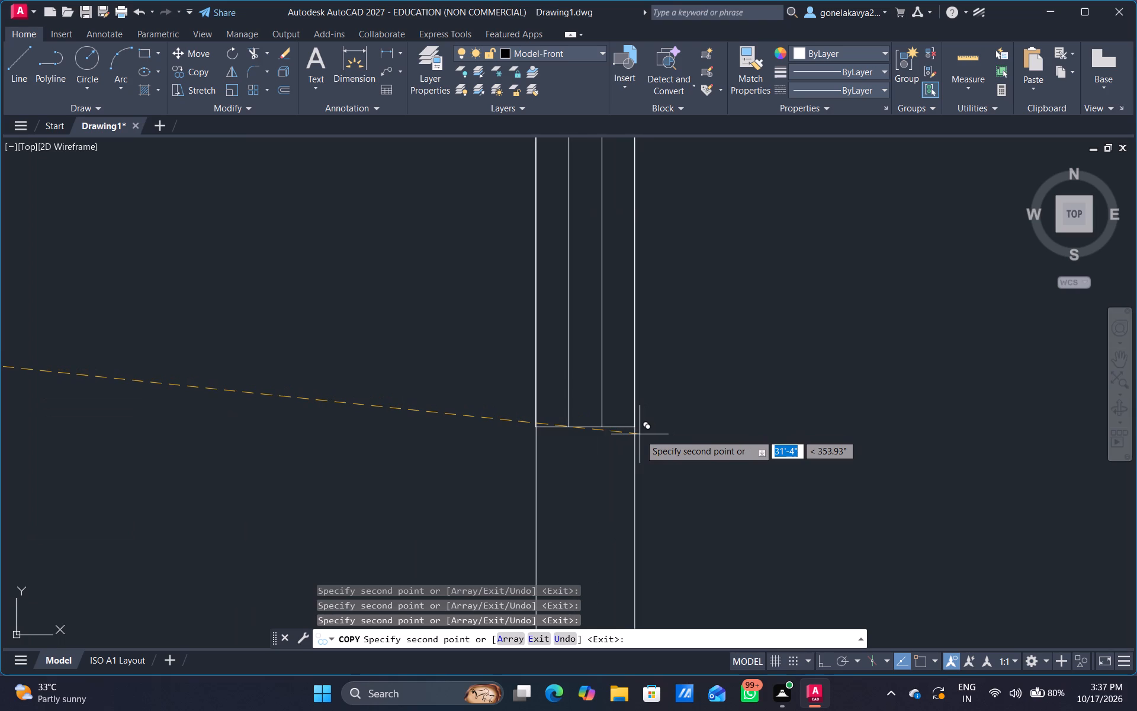
pyautogui.click(640, 434)
# Place two more copies above it in the upper-right room's right outer wall, leaving a small gap between boxes.
pyautogui.scroll(-3, 669, 402)
pyautogui.moveTo(709, 427); pyautogui.dragTo(690, 571, button='middle')
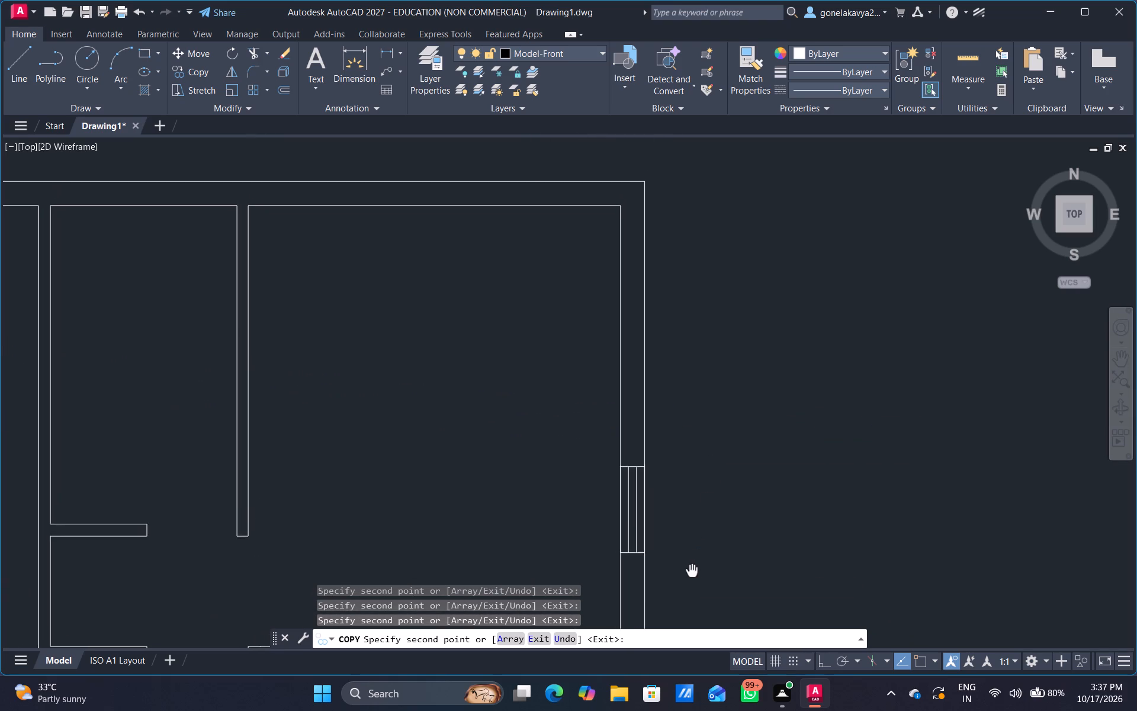
pyautogui.moveTo(690, 571); pyautogui.dragTo(689, 571, button='middle')
pyautogui.scroll(3, 644, 437)
pyautogui.moveTo(645, 527); pyautogui.dragTo(661, 446, button='middle')
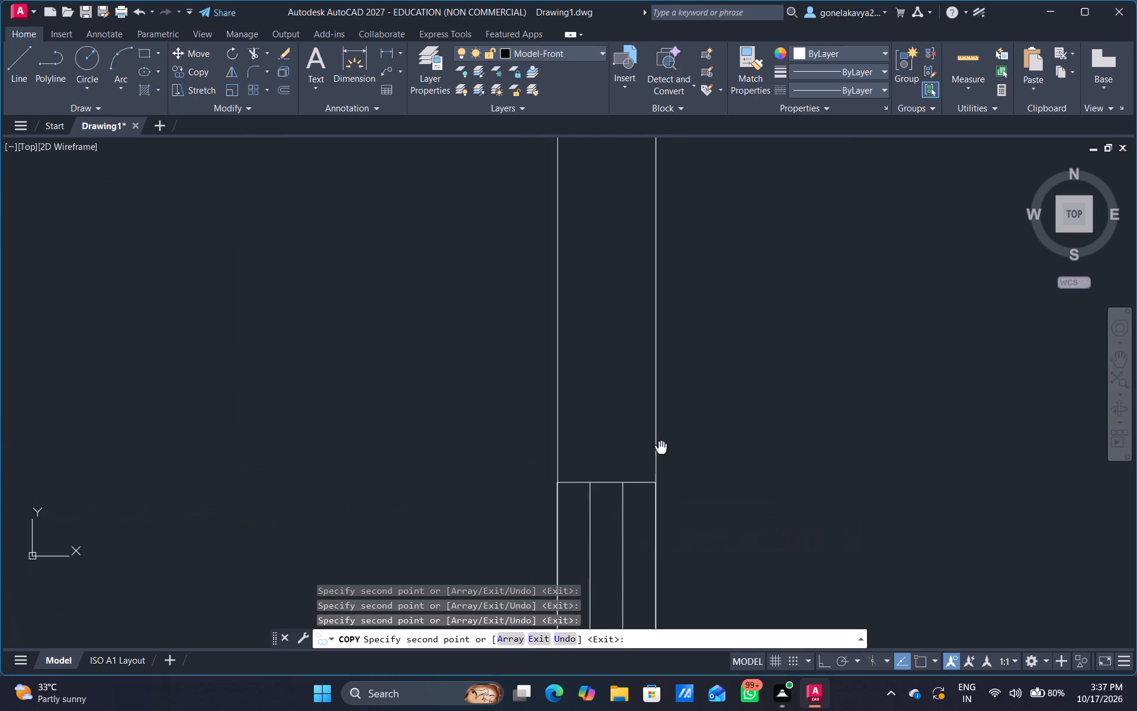
pyautogui.moveTo(661, 446); pyautogui.dragTo(660, 448, button='middle')
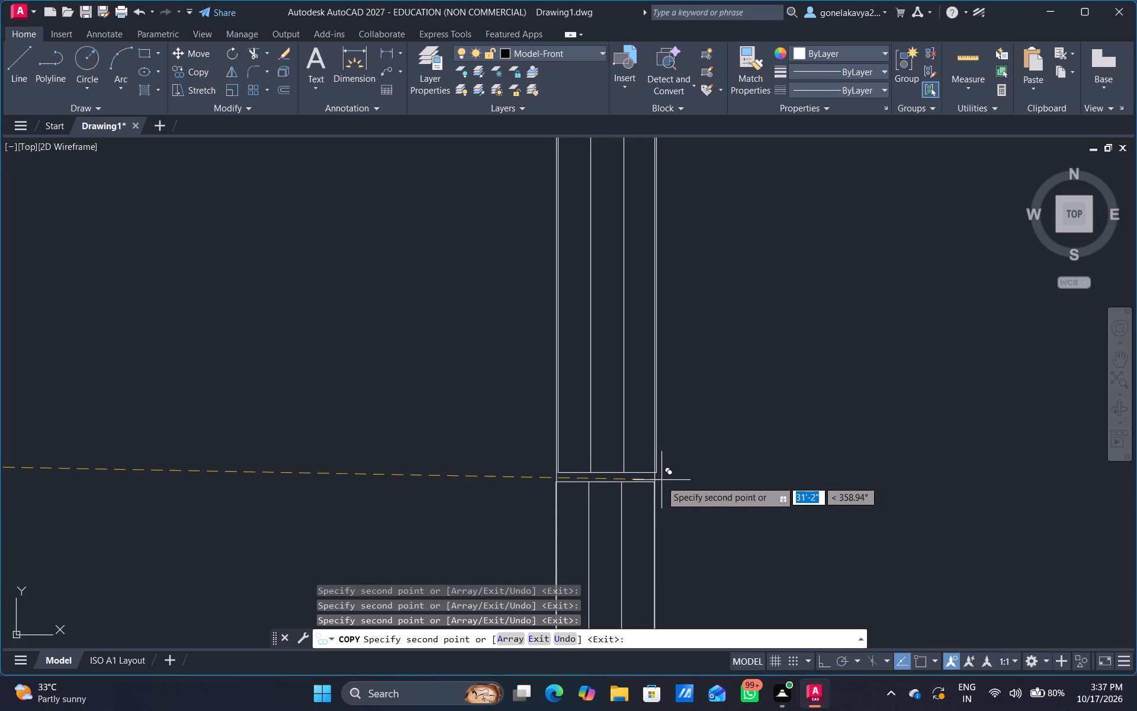
pyautogui.click(660, 482)
pyautogui.scroll(-3, 703, 403)
pyautogui.moveTo(696, 417); pyautogui.dragTo(701, 427, button='middle')
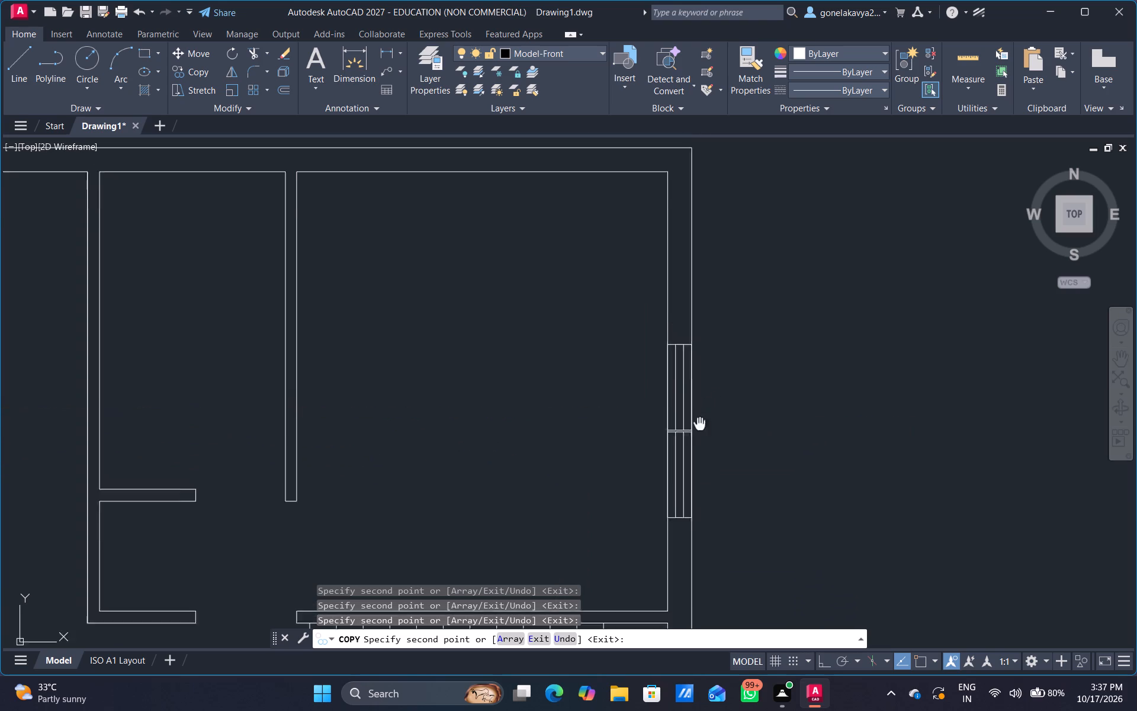
pyautogui.moveTo(701, 427); pyautogui.dragTo(685, 512, button='middle')
pyautogui.scroll(2, 676, 368)
pyautogui.scroll(2, 672, 487)
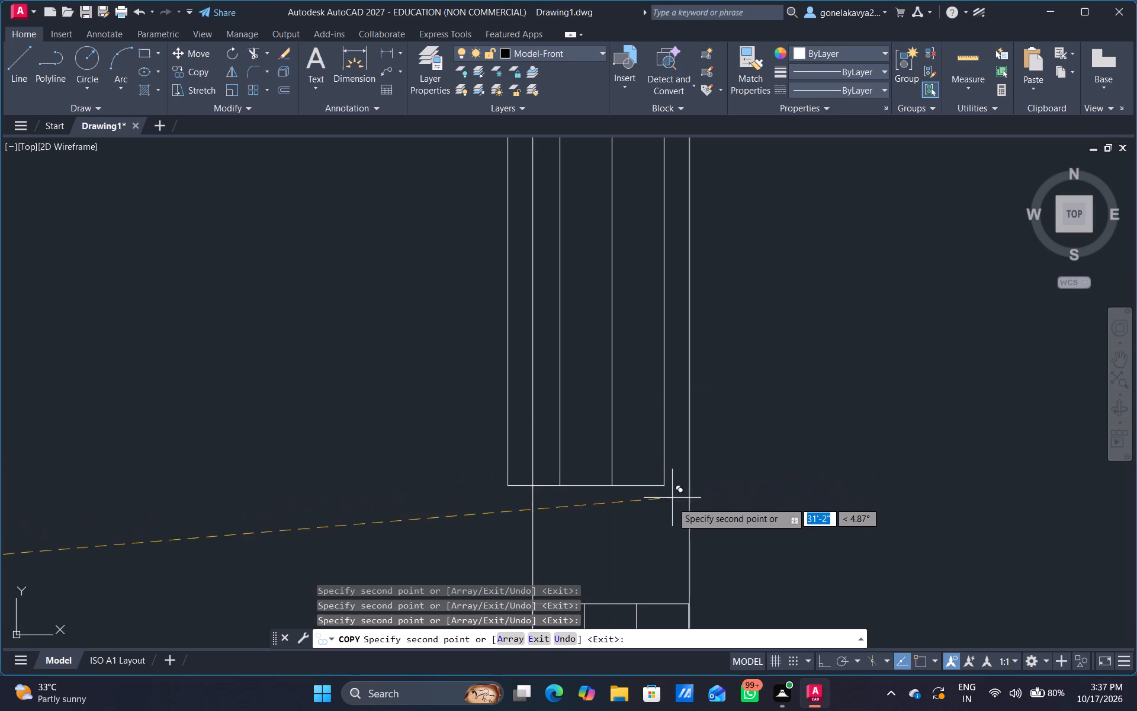
pyautogui.moveTo(676, 511); pyautogui.dragTo(675, 431, button='middle')
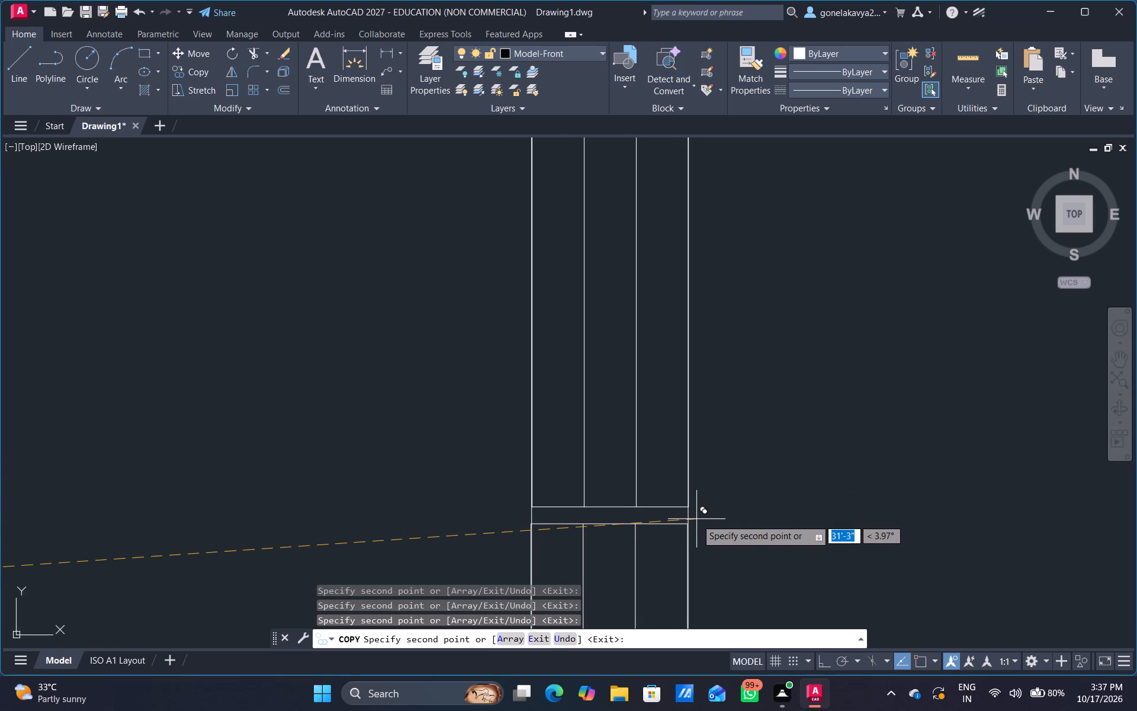
pyautogui.click(696, 519)
pyautogui.scroll(-3, 803, 482)
pyautogui.scroll(-2, 718, 478)
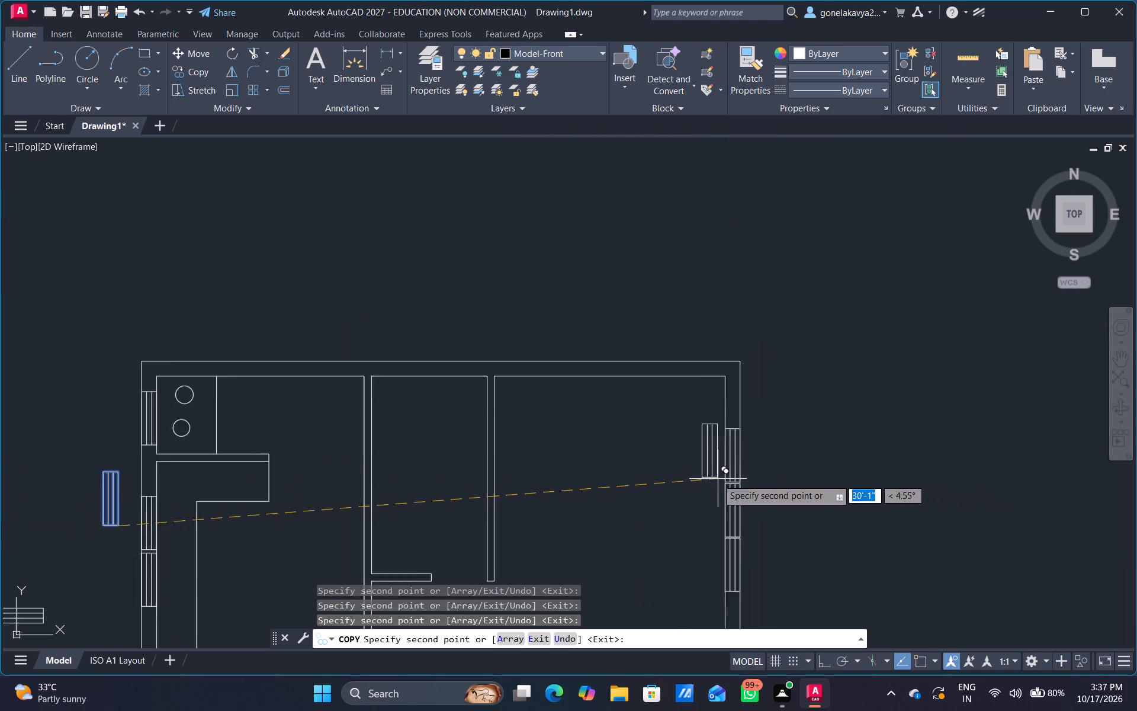
pyautogui.scroll(-1, 717, 479)
pyautogui.moveTo(590, 503); pyautogui.dragTo(595, 474, button='middle')
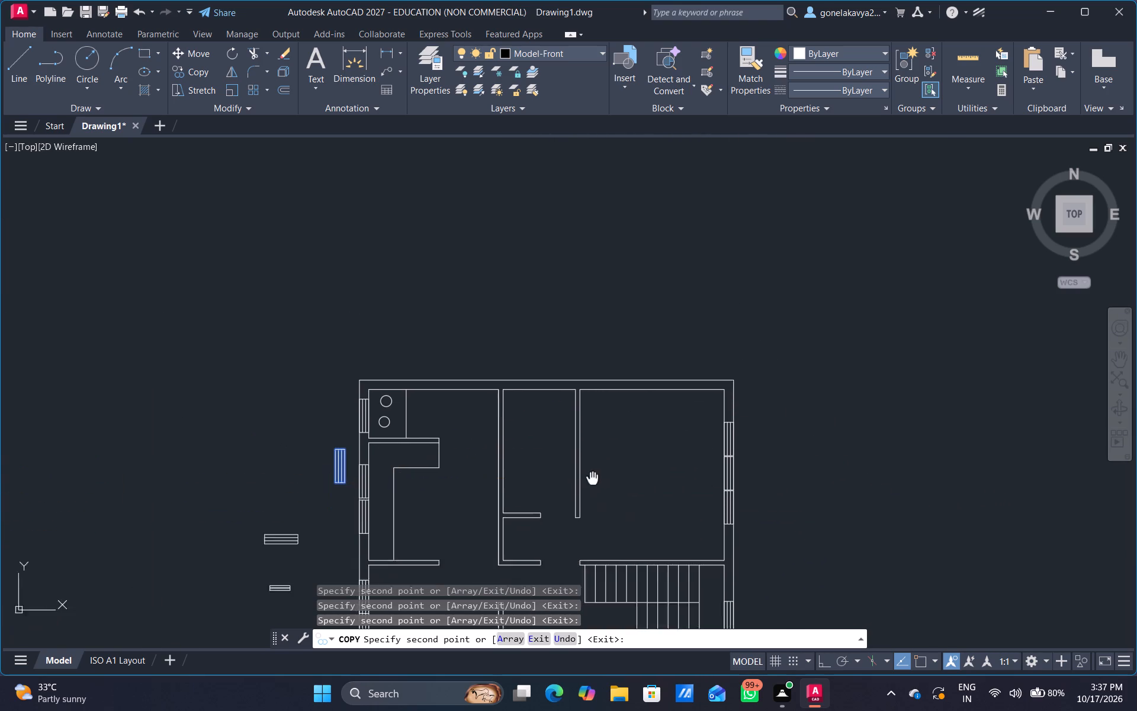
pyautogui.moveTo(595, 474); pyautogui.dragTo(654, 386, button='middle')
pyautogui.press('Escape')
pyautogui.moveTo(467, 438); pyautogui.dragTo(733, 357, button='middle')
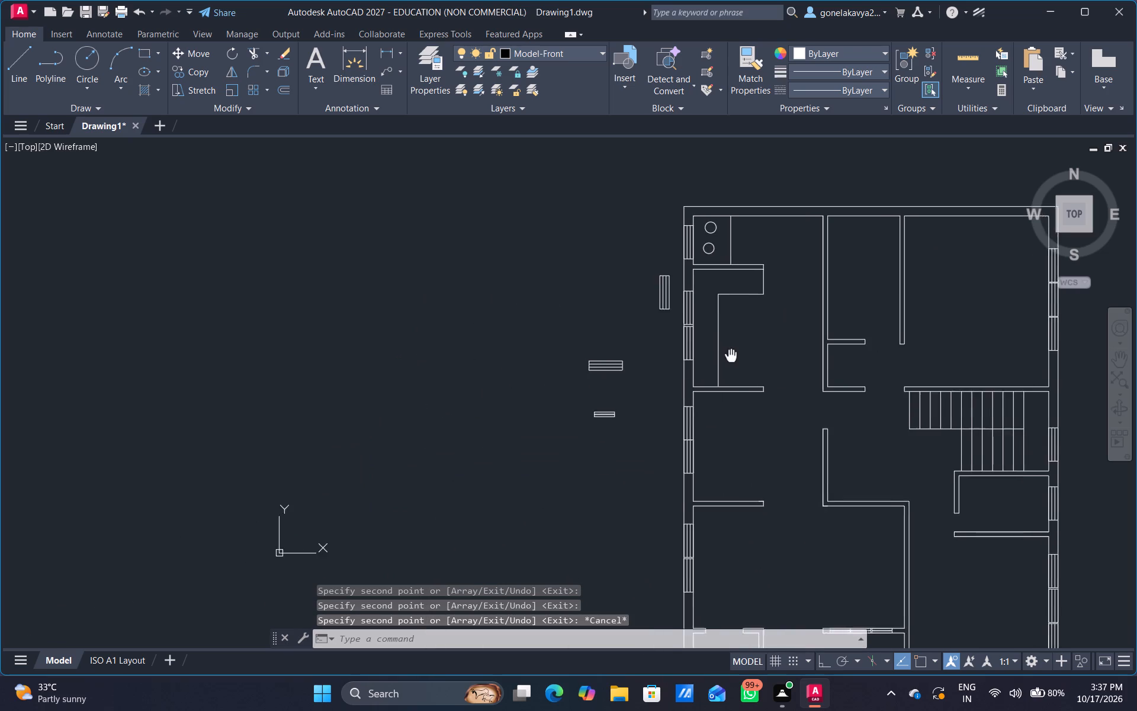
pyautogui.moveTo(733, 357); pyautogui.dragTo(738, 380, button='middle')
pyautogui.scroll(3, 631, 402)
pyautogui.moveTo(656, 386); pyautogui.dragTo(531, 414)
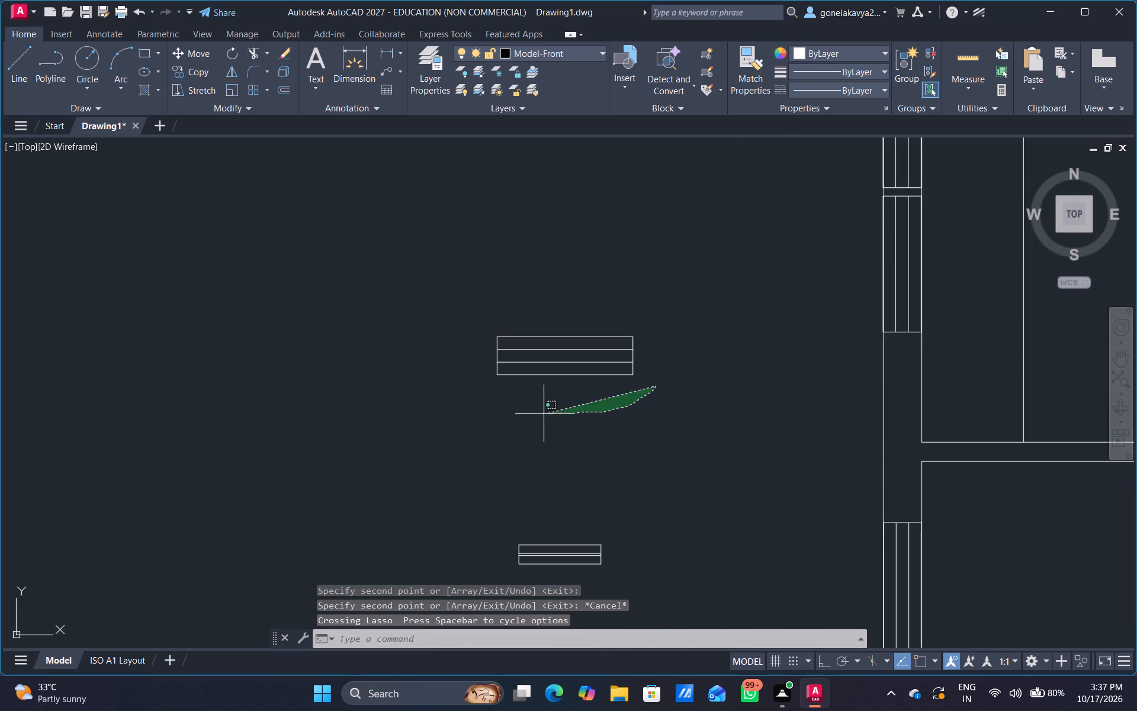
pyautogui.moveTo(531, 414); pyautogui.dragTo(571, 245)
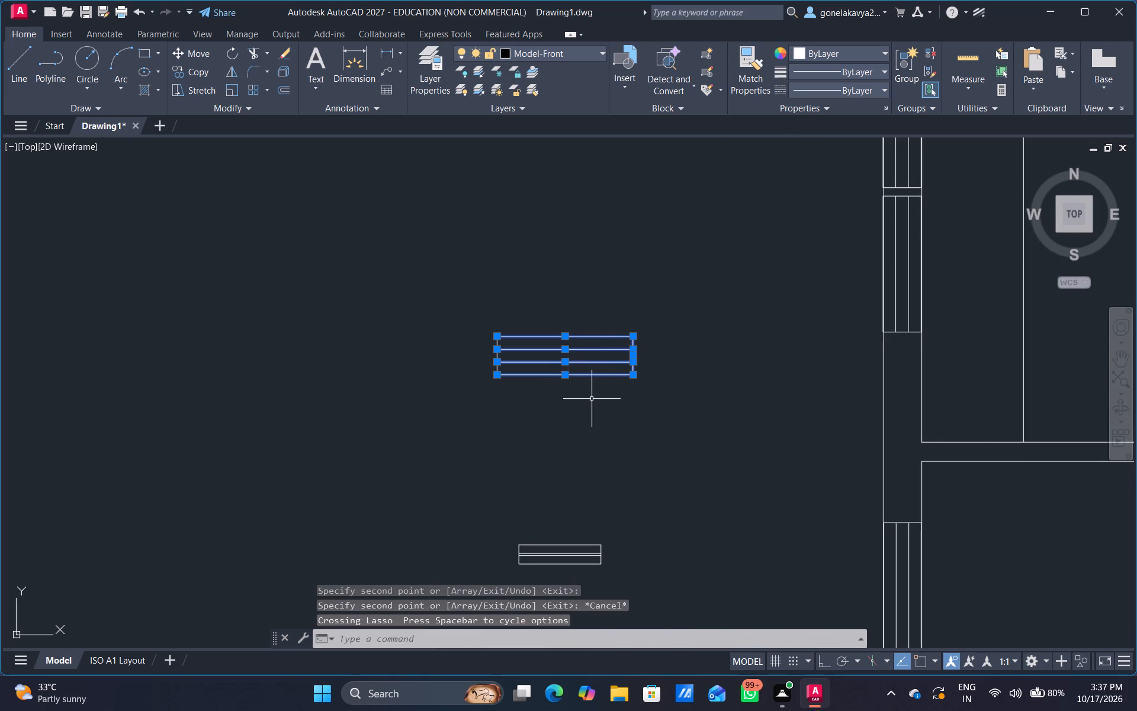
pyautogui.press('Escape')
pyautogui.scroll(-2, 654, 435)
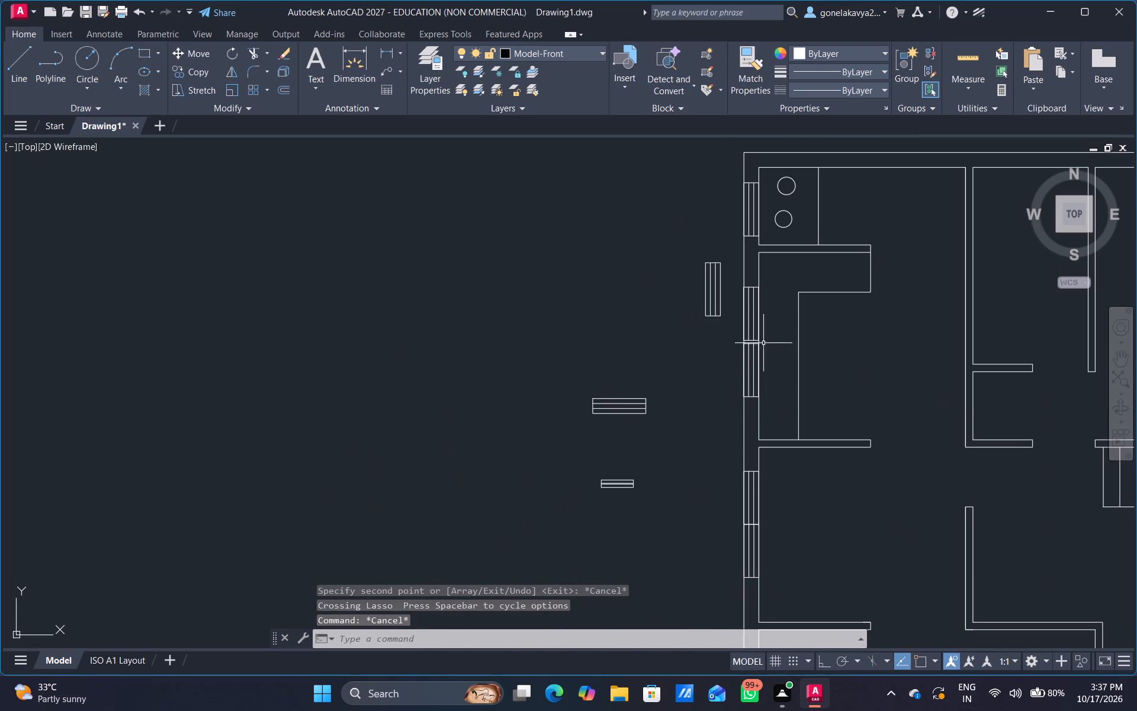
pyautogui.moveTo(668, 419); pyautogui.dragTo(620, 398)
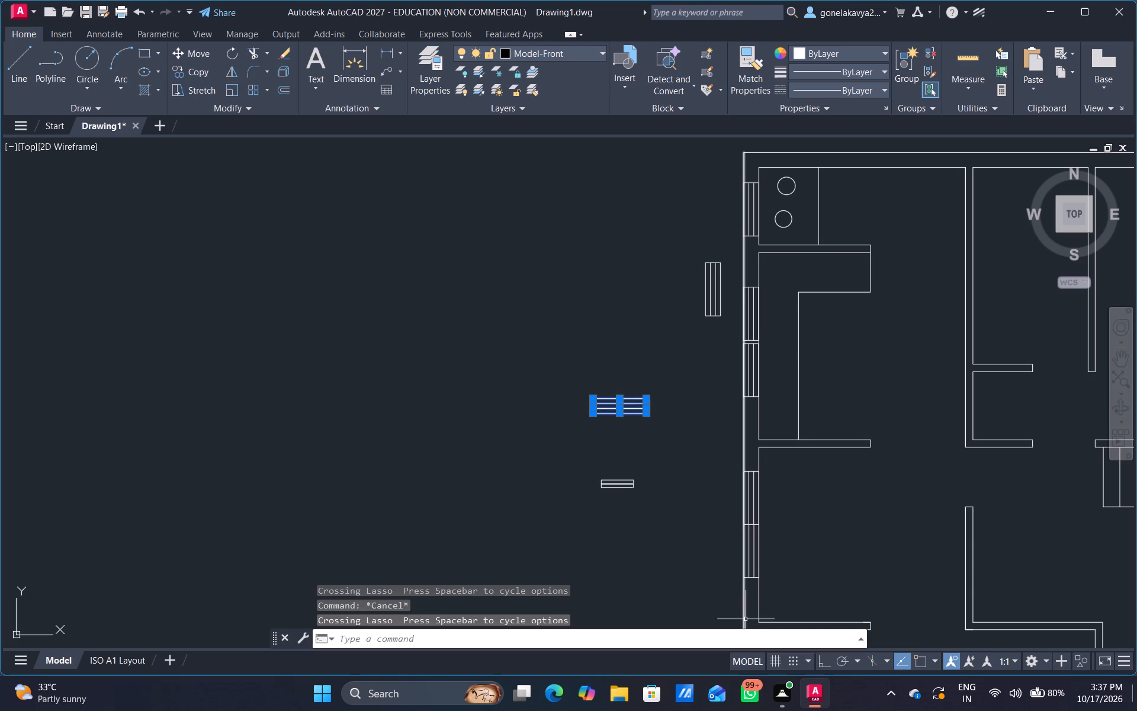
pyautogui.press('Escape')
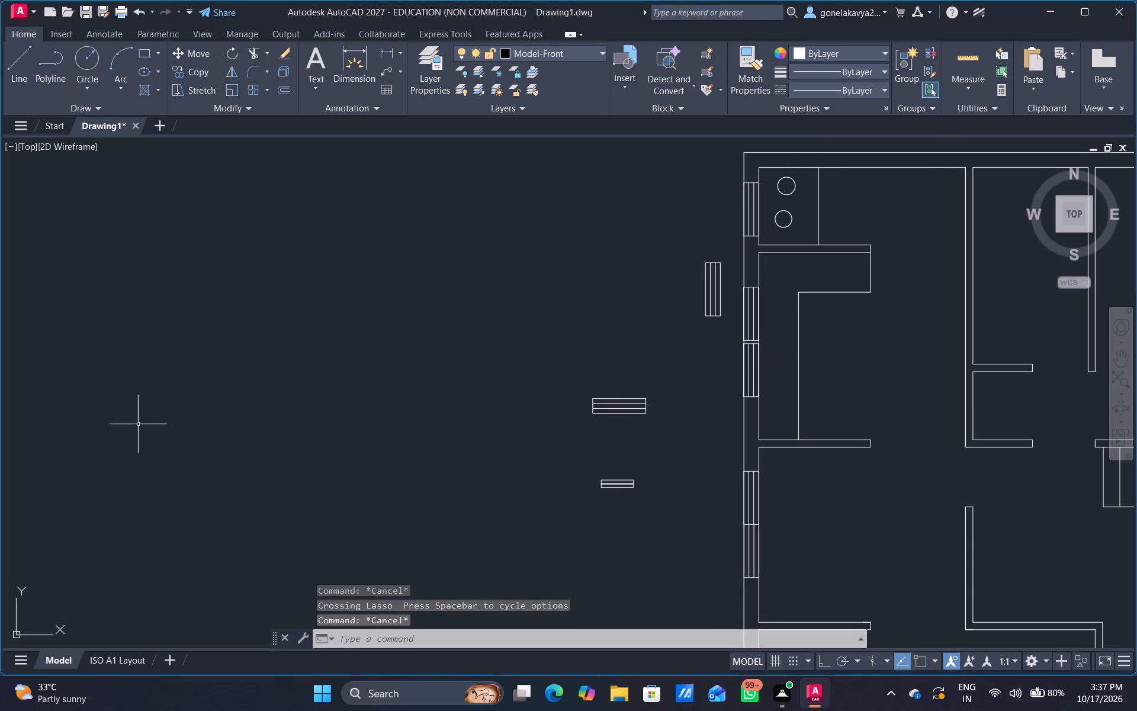
# Copy the larger horizontal box outside the plan twice into the upper-left room's top outer wall, side by side with a small gap.
pyautogui.moveTo(663, 424); pyautogui.dragTo(645, 377)
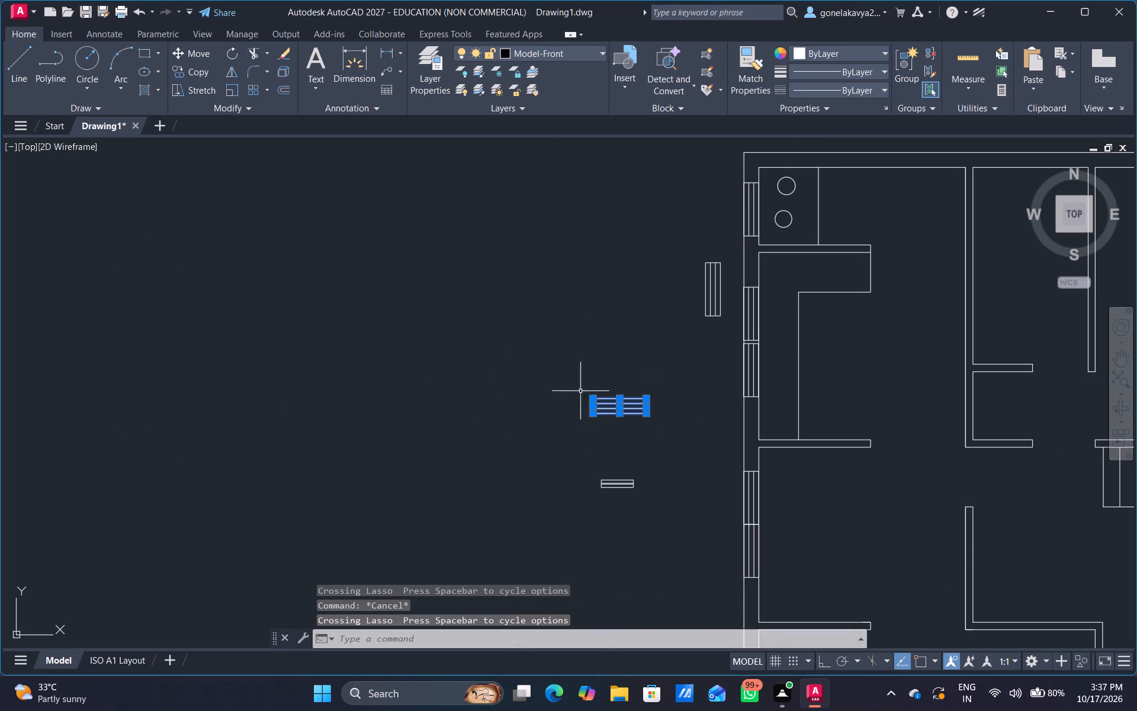
pyautogui.rightClick(555, 380)
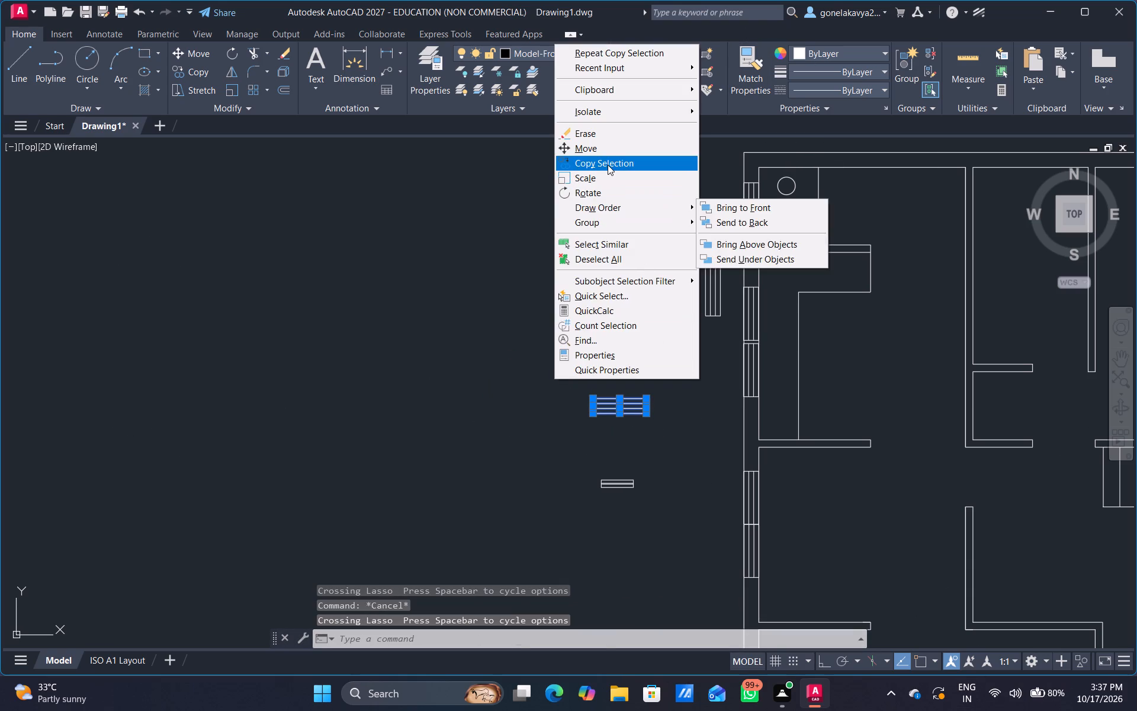
pyautogui.click(609, 164)
pyautogui.moveTo(646, 418); pyautogui.dragTo(655, 415)
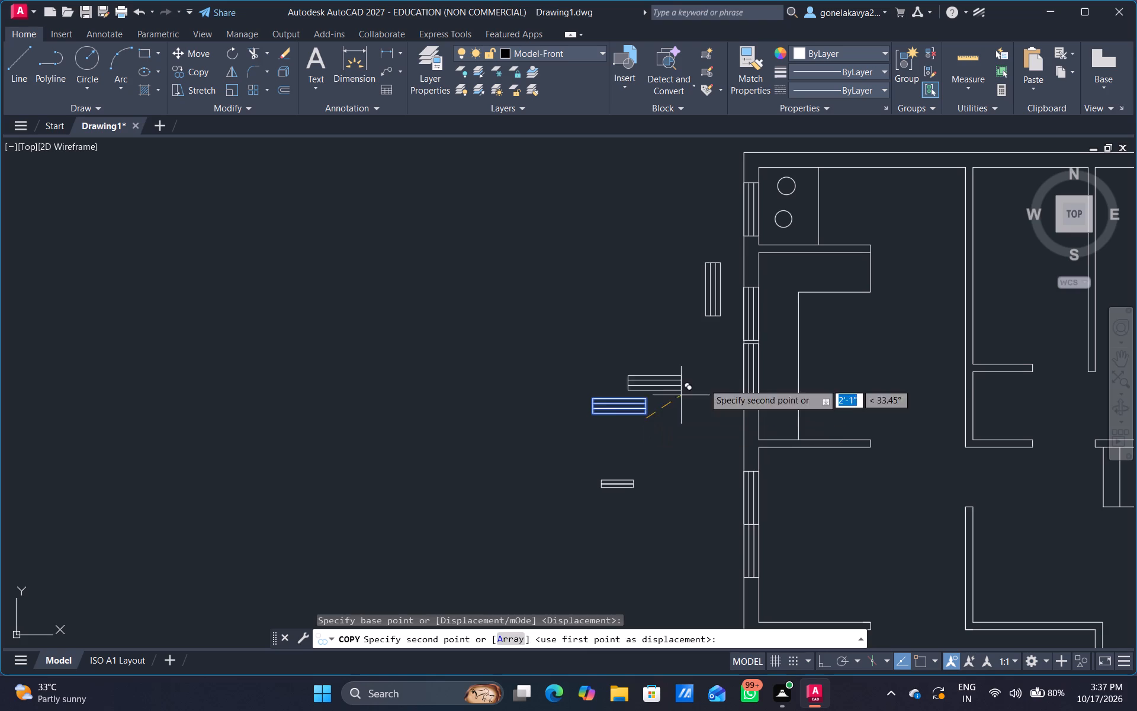
pyautogui.moveTo(832, 358); pyautogui.dragTo(571, 472, button='middle')
pyautogui.scroll(2, 641, 341)
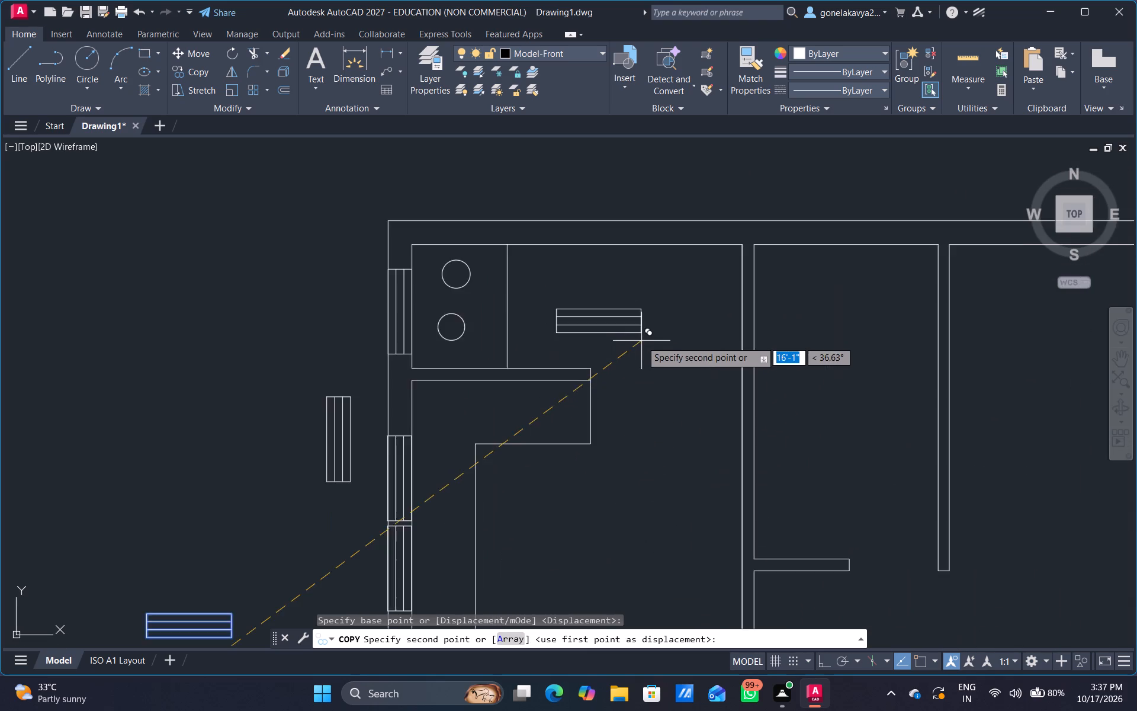
pyautogui.moveTo(646, 340); pyautogui.dragTo(682, 504, button='middle')
pyautogui.scroll(1, 534, 362)
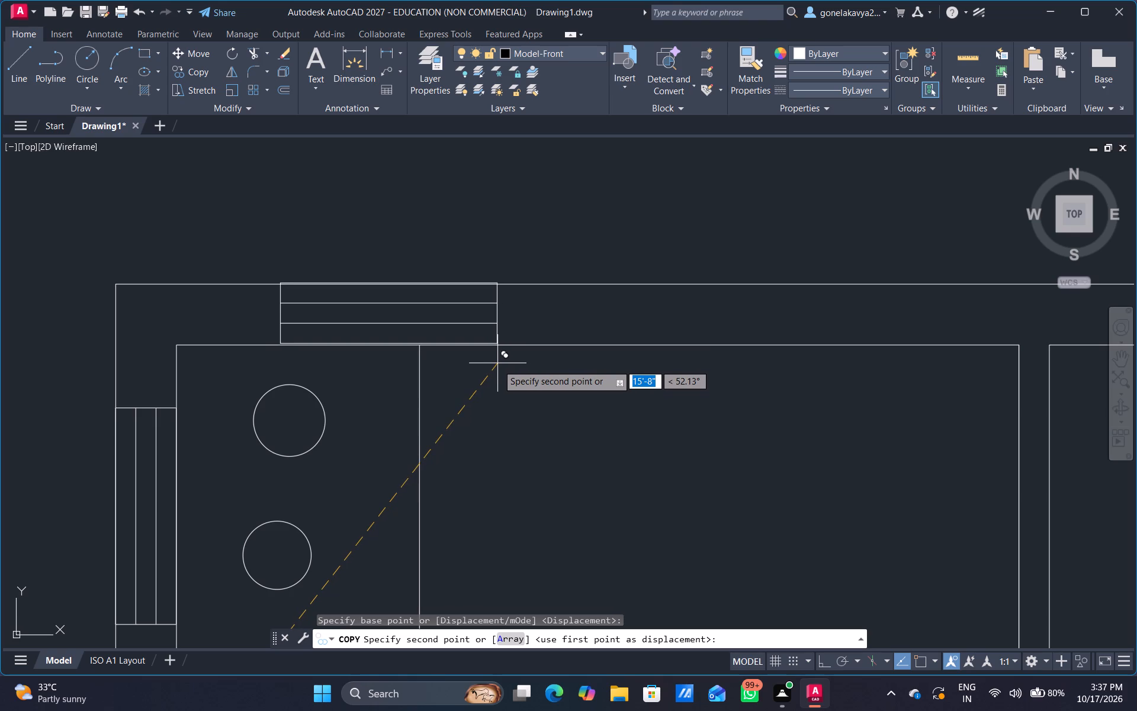
pyautogui.click(497, 365)
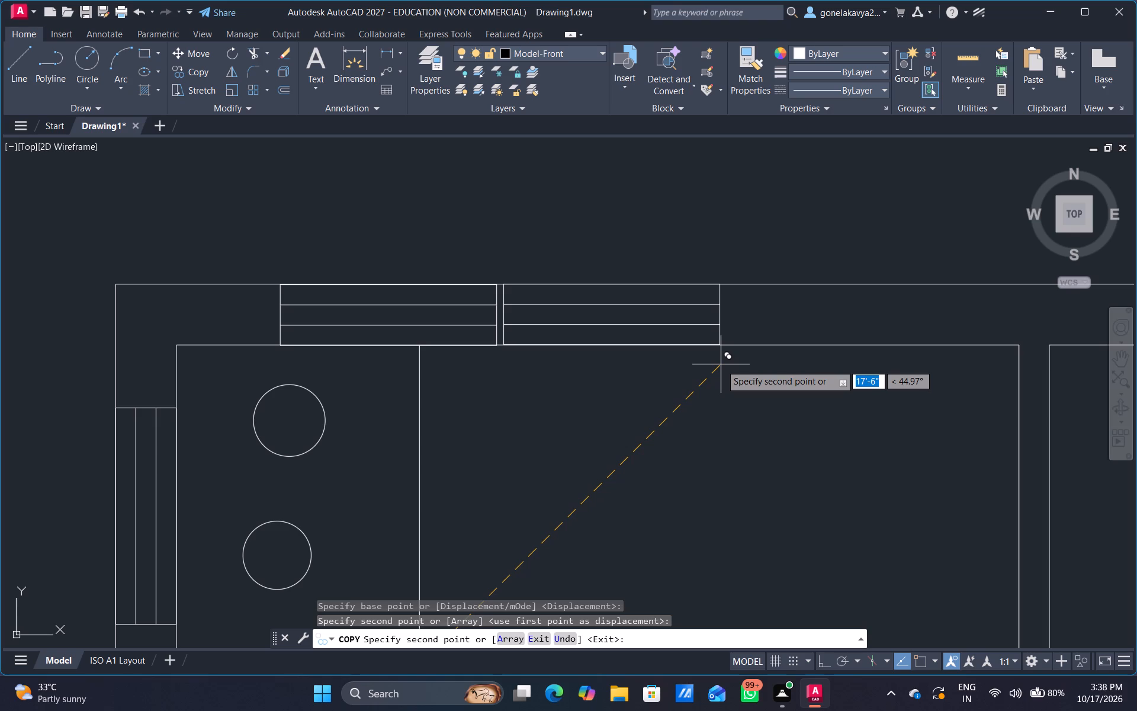
pyautogui.click(721, 364)
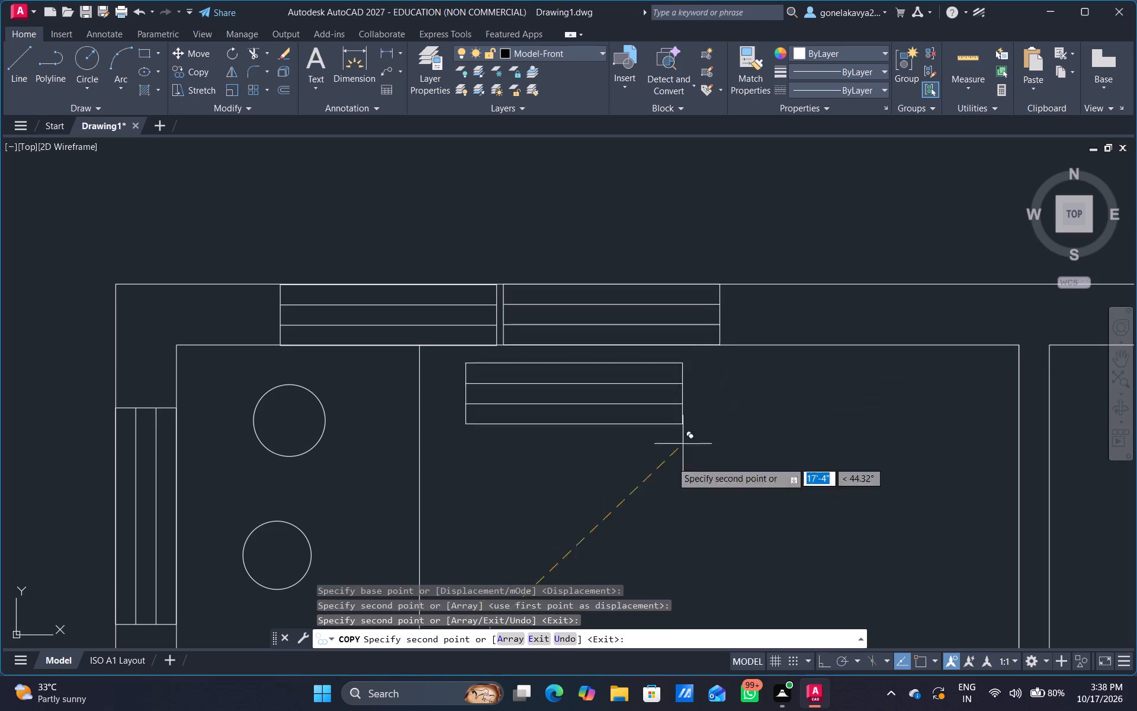
# Place a copy of the horizontal box in the top outer wall of the narrow upper-middle room.
pyautogui.scroll(-2, 653, 496)
pyautogui.moveTo(663, 508); pyautogui.dragTo(445, 531, button='middle')
pyautogui.scroll(-1, 444, 531)
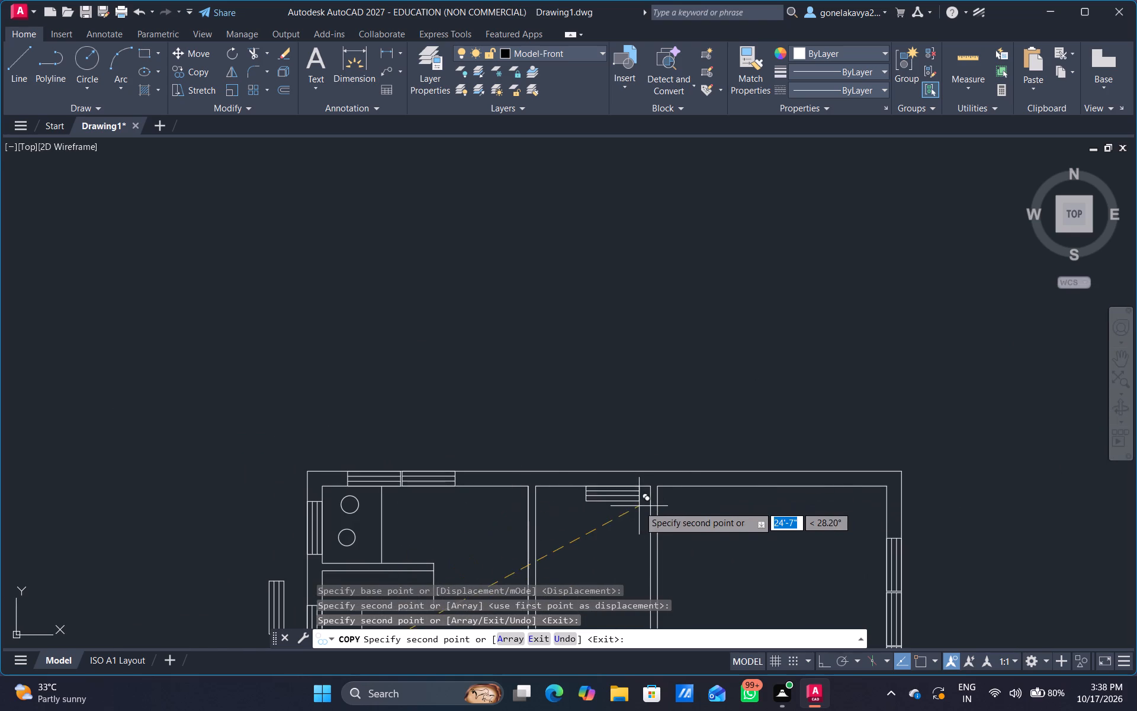
pyautogui.scroll(4, 631, 495)
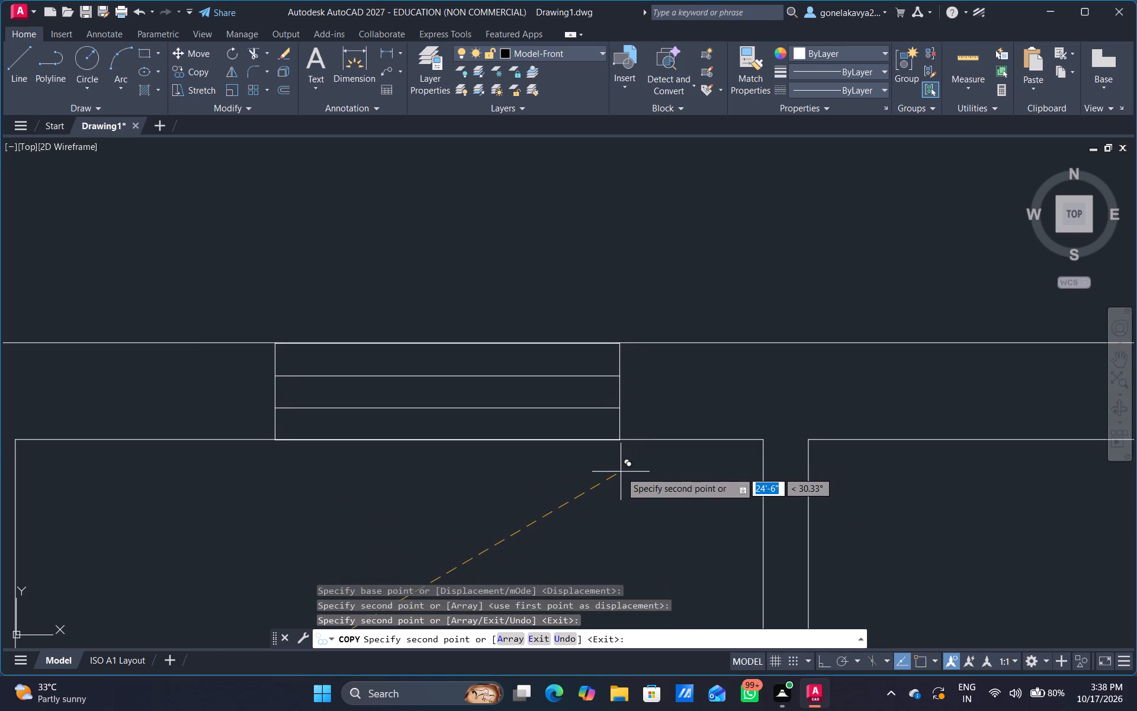
pyautogui.click(621, 472)
# Place three copies of the horizontal box side by side in the upper-right room's top outer wall, with small gaps, and end the copying.
pyautogui.scroll(-4, 664, 501)
pyautogui.moveTo(815, 564); pyautogui.dragTo(805, 561, button='middle')
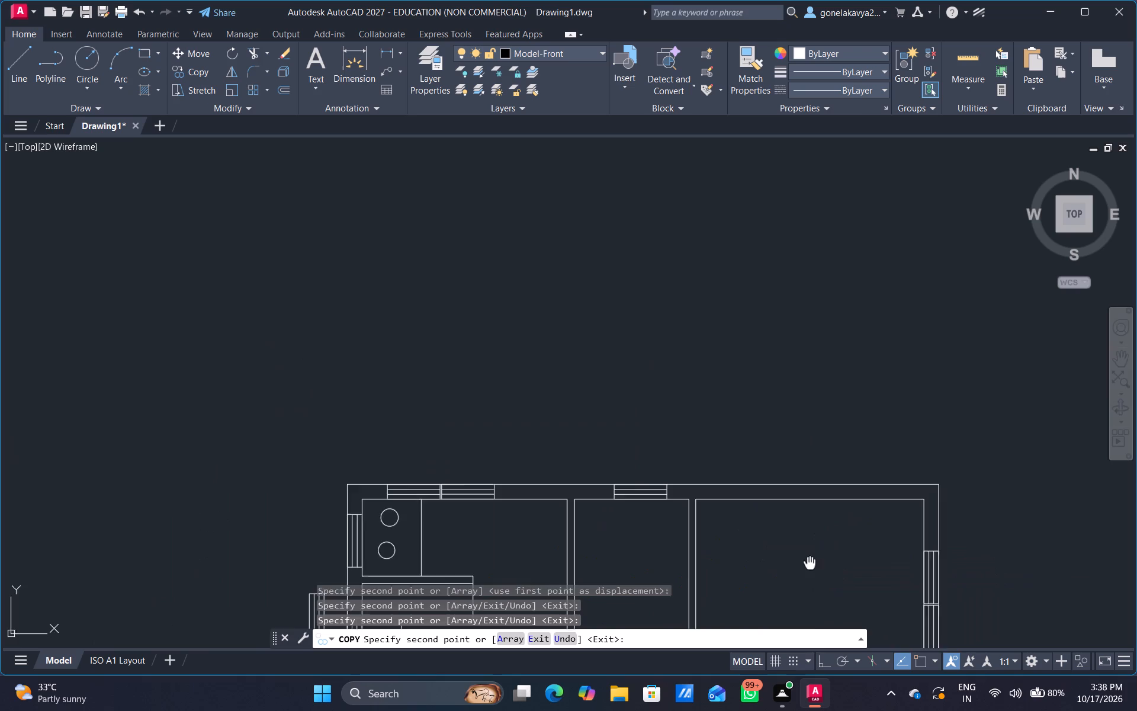
pyautogui.moveTo(805, 561); pyautogui.dragTo(630, 526, button='middle')
pyautogui.scroll(3, 639, 476)
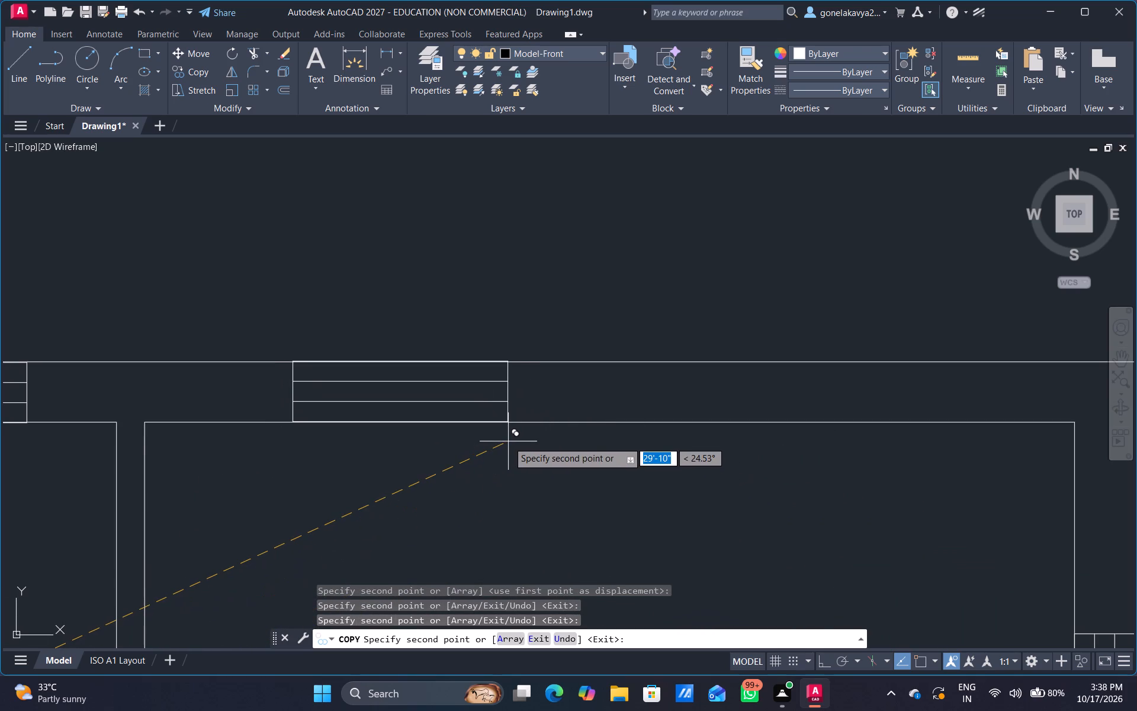
pyautogui.click(508, 441)
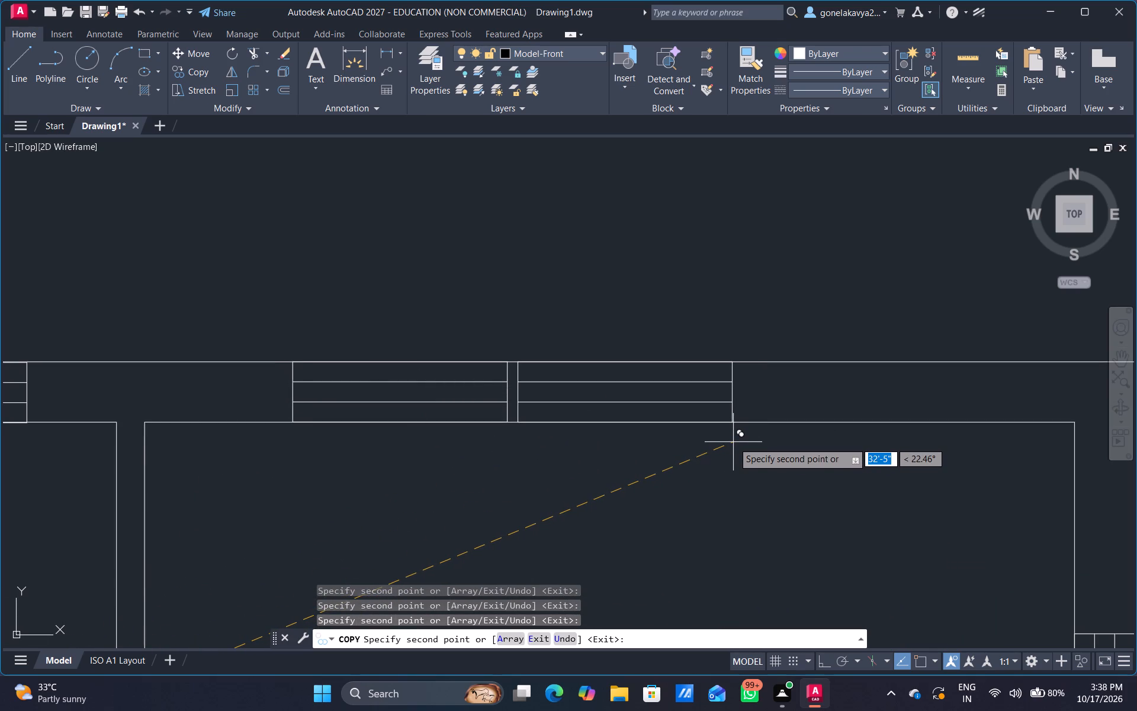
pyautogui.click(733, 442)
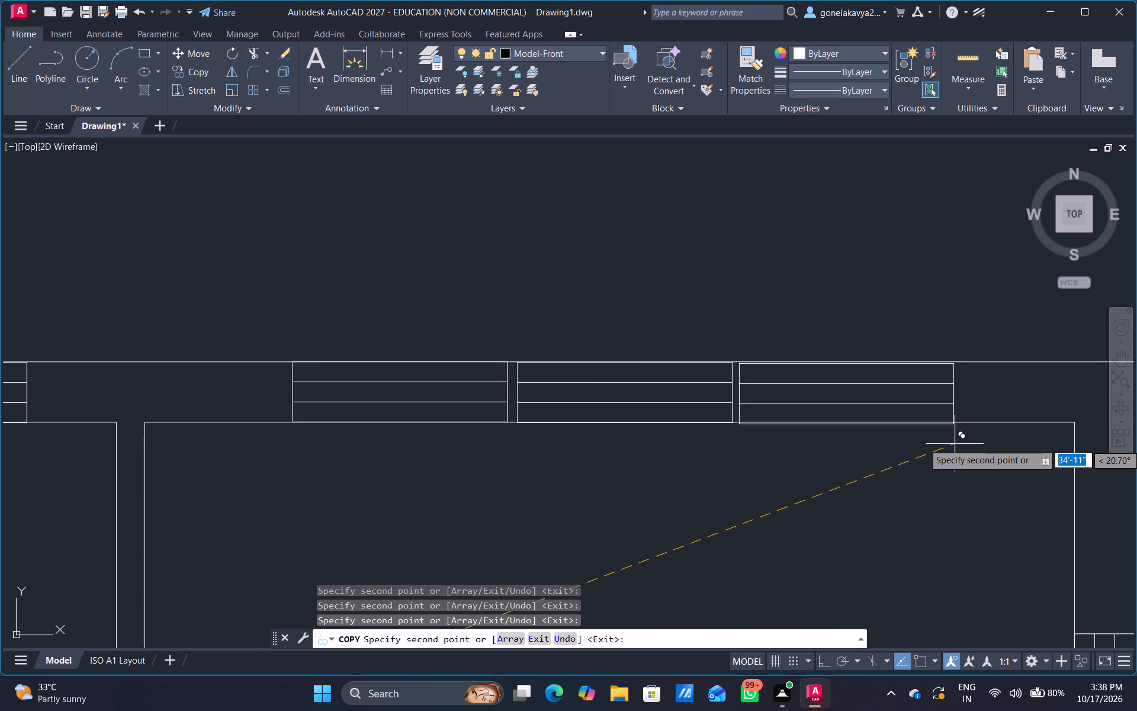
pyautogui.click(954, 442)
pyautogui.scroll(-3, 829, 491)
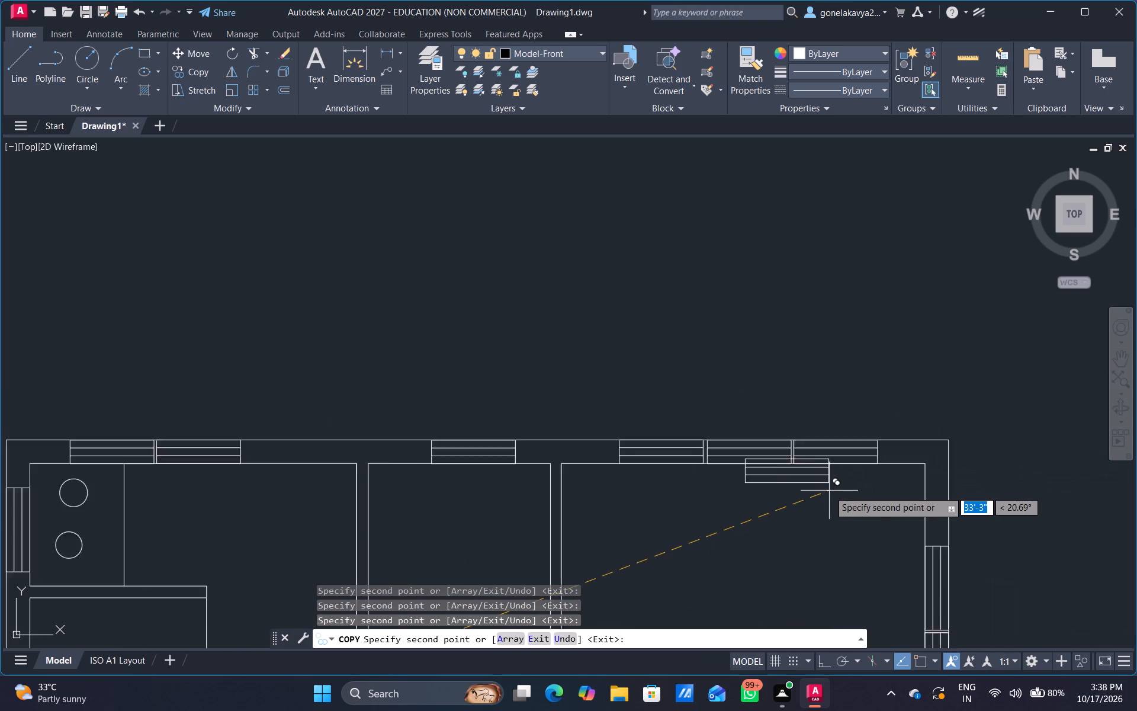
pyautogui.scroll(-1, 828, 520)
pyautogui.moveTo(801, 550); pyautogui.dragTo(780, 515, button='middle')
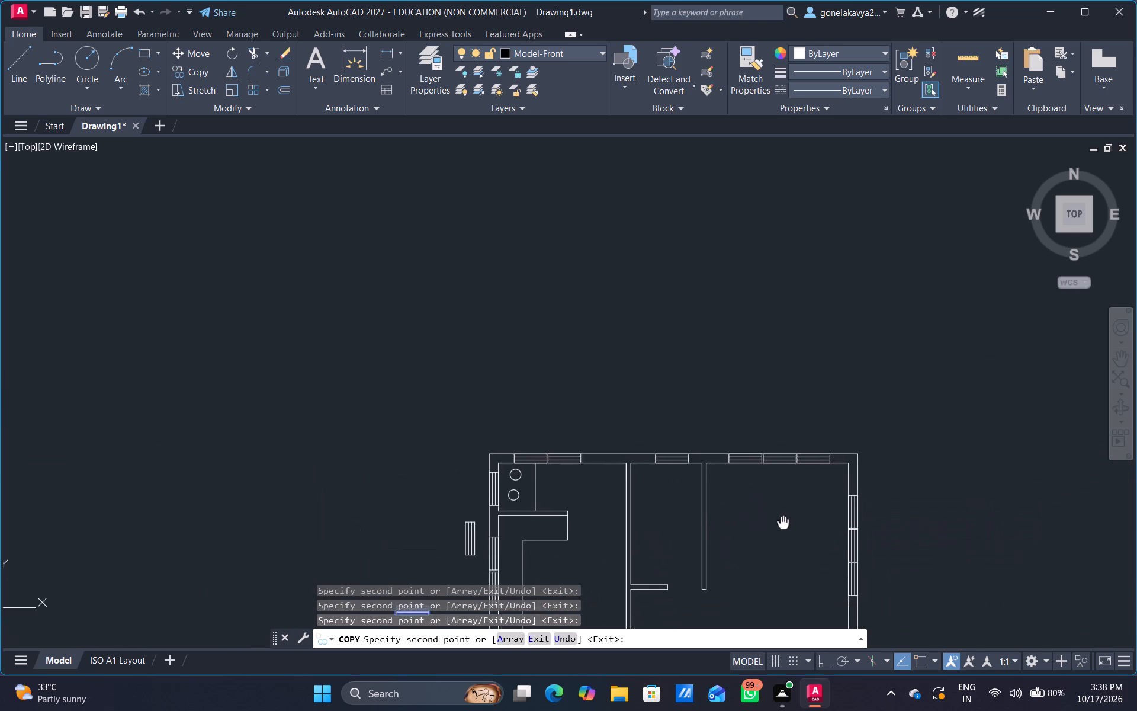
pyautogui.moveTo(780, 515); pyautogui.dragTo(706, 286, button='middle')
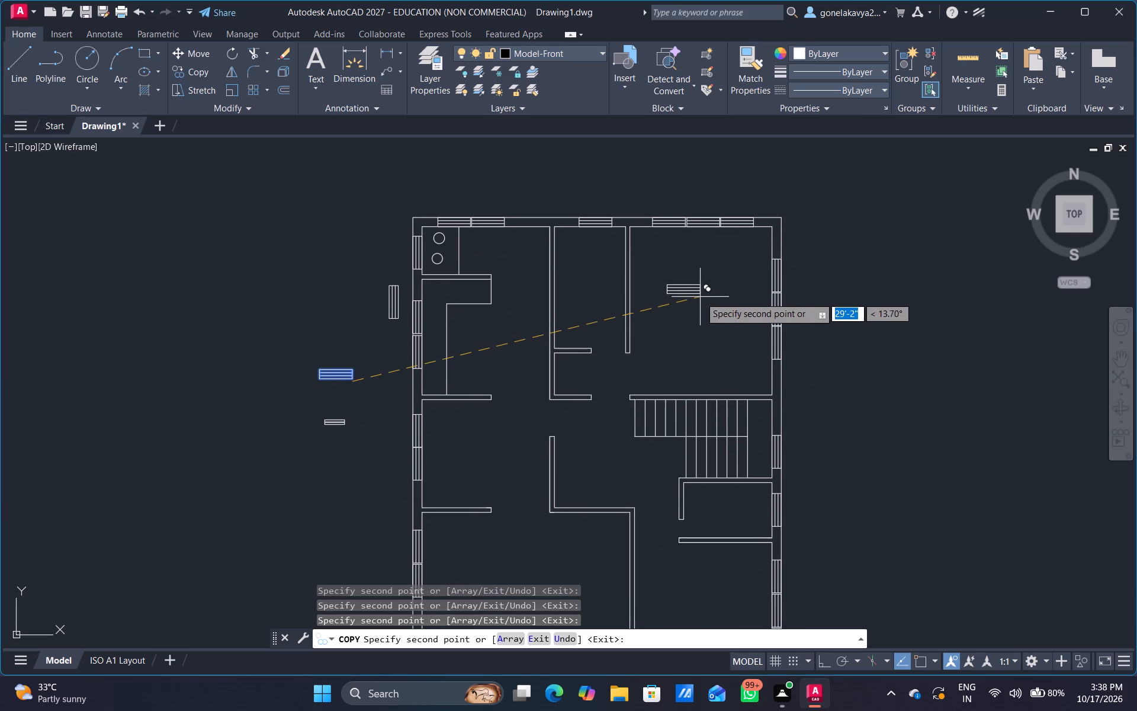
pyautogui.scroll(-1, 698, 306)
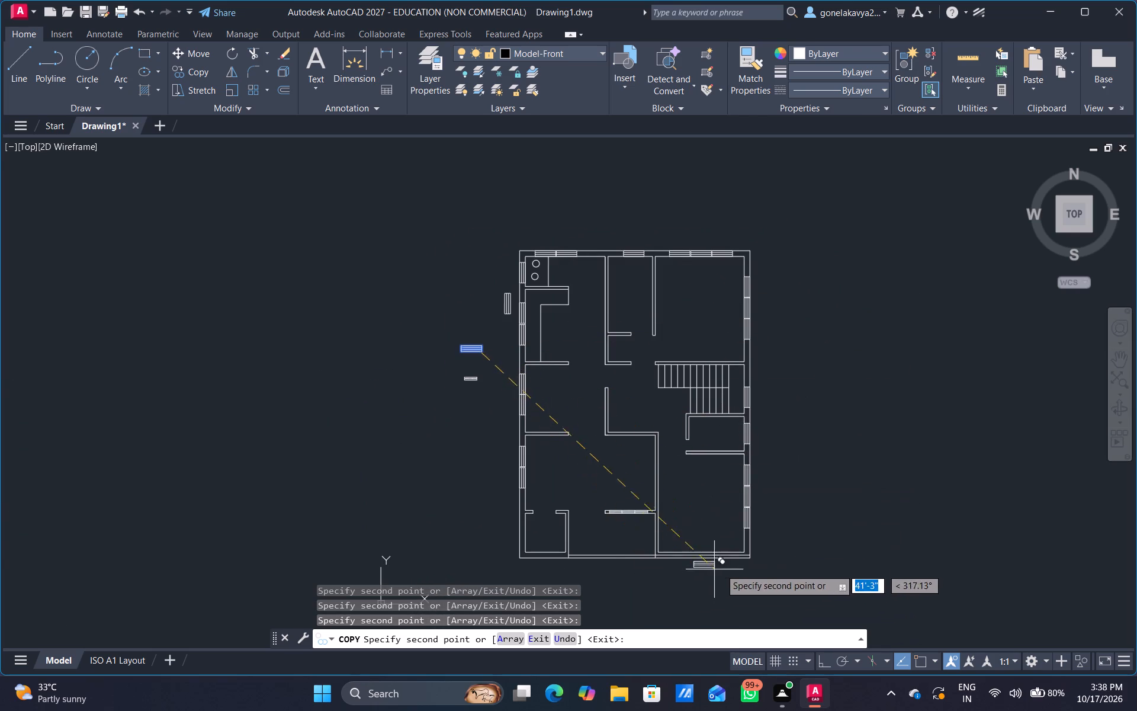
pyautogui.scroll(4, 721, 559)
pyautogui.press('Escape')
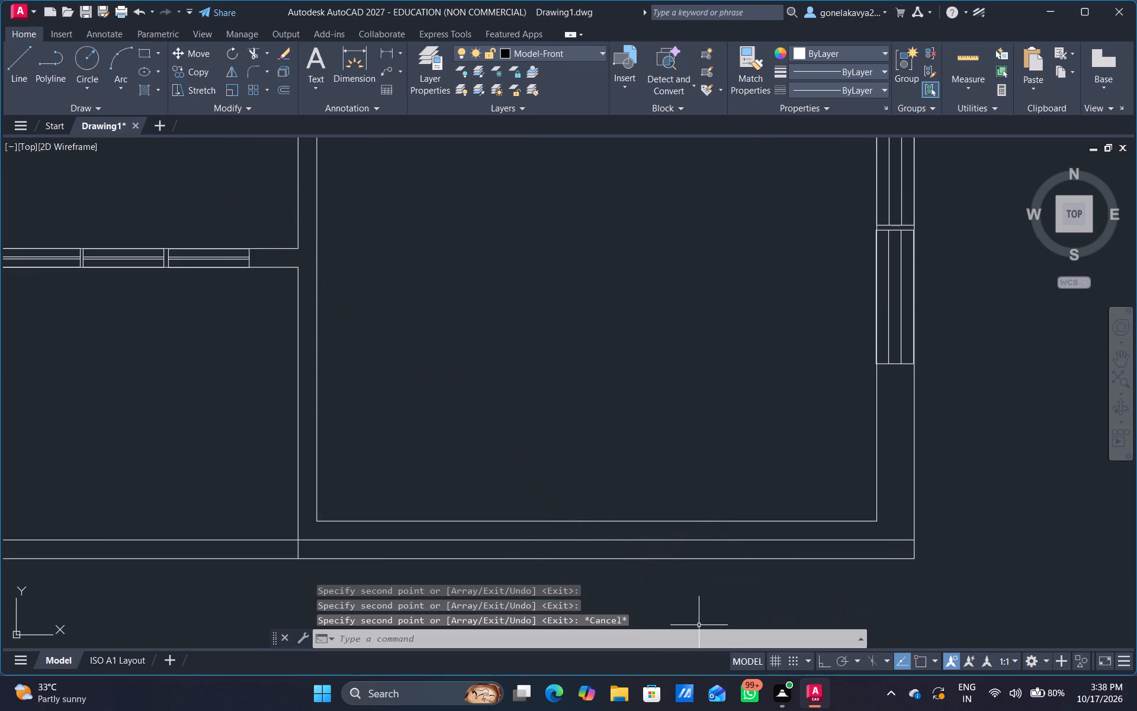
# Trim away the extra line running inside the bottom outer wall below the lower-right room.
pyautogui.press('t')
pyautogui.press('r')
pyautogui.press('space')
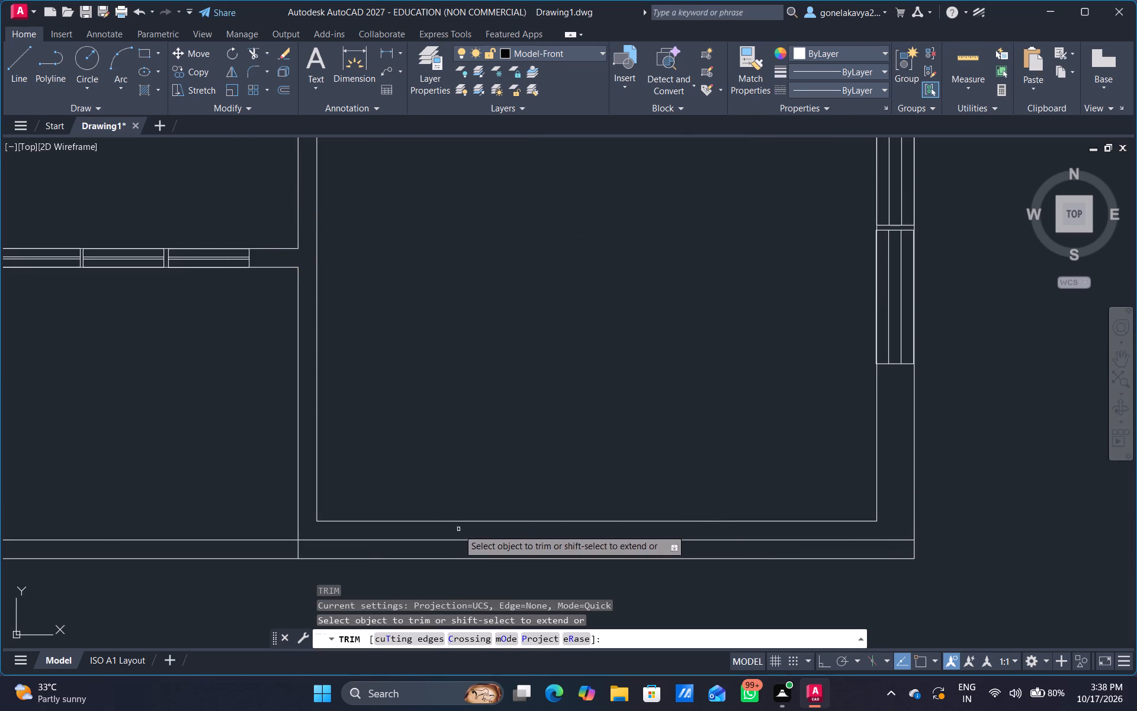
pyautogui.moveTo(459, 531); pyautogui.dragTo(461, 546)
pyautogui.scroll(-2, 502, 540)
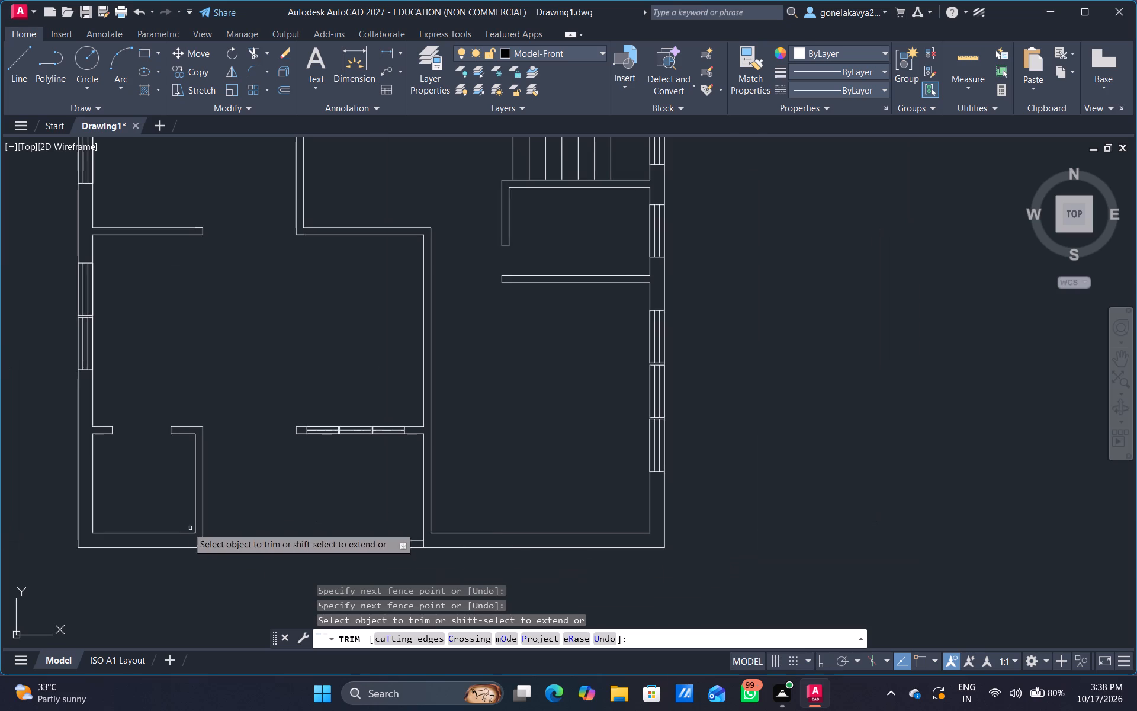
pyautogui.moveTo(283, 511); pyautogui.dragTo(327, 610, button='middle')
pyautogui.scroll(-2, 327, 609)
pyautogui.scroll(-3, 226, 429)
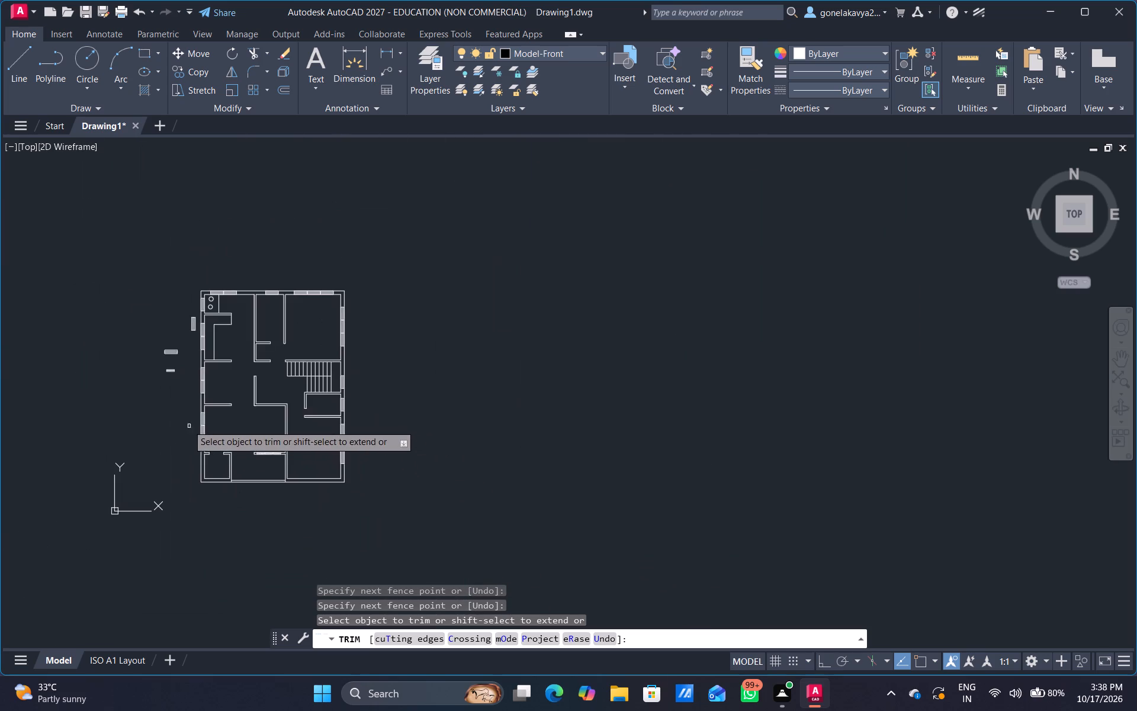
pyautogui.press('Escape')
# Copy the larger horizontal box outside the plan into the bottom outer wall of the lower-right room.
pyautogui.scroll(3, 187, 363)
pyautogui.moveTo(187, 363); pyautogui.dragTo(356, 395, button='middle')
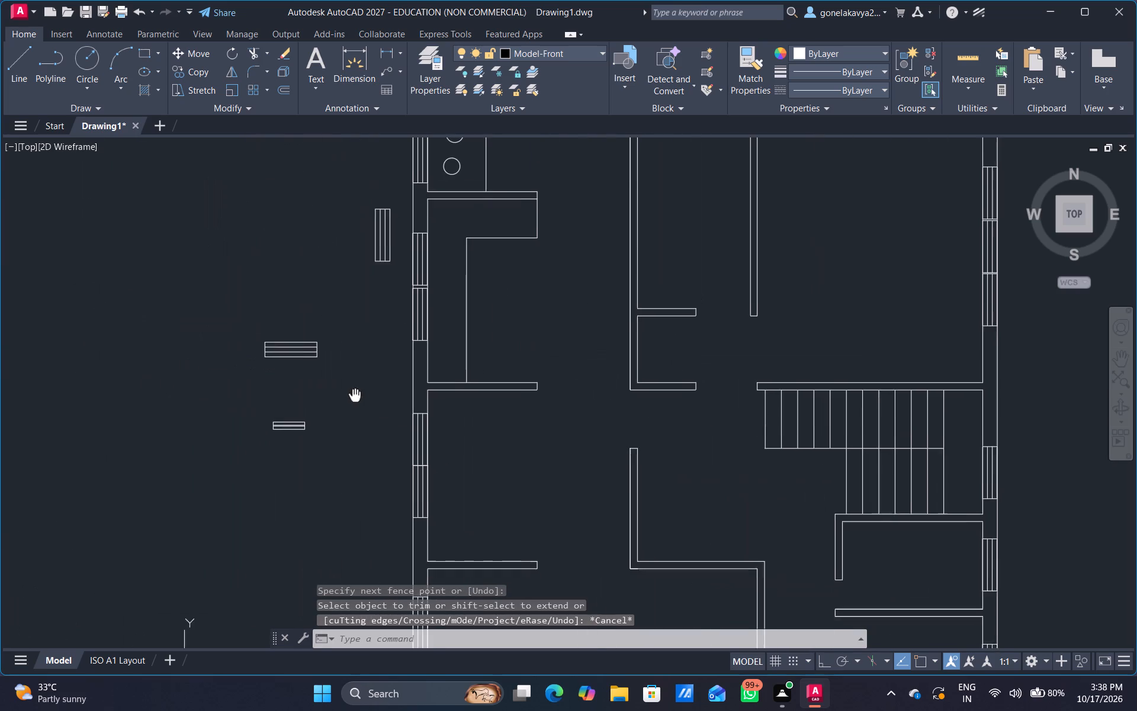
pyautogui.moveTo(356, 395); pyautogui.dragTo(362, 401, button='middle')
pyautogui.scroll(2, 298, 380)
pyautogui.moveTo(460, 344); pyautogui.dragTo(153, 312)
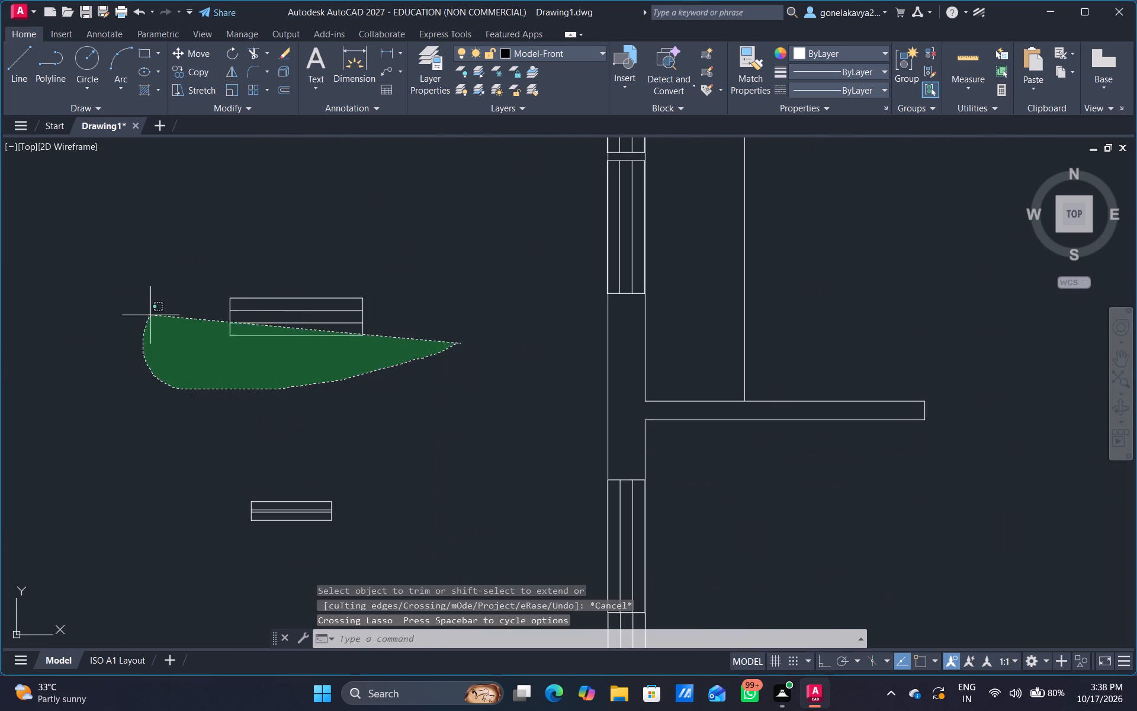
pyautogui.moveTo(153, 312); pyautogui.dragTo(298, 245)
pyautogui.click(390, 234)
pyautogui.rightClick(391, 255)
pyautogui.click(447, 379)
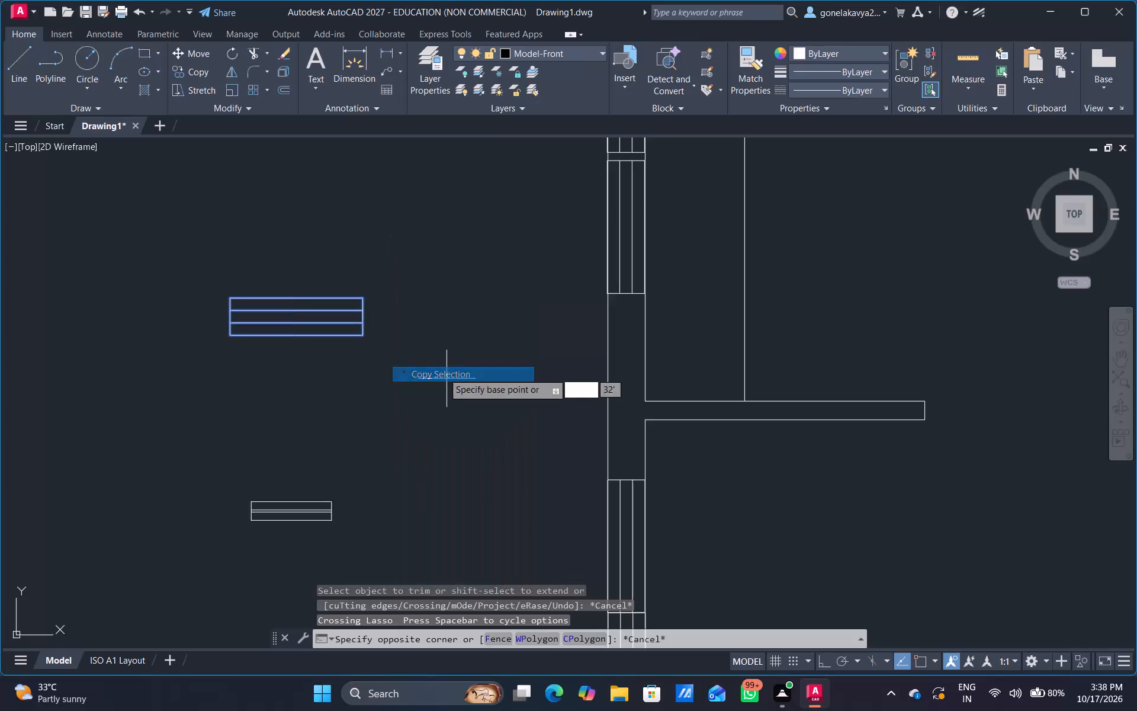
pyautogui.click(382, 331)
pyautogui.scroll(-2, 801, 436)
pyautogui.moveTo(850, 510); pyautogui.dragTo(553, 89, button='middle')
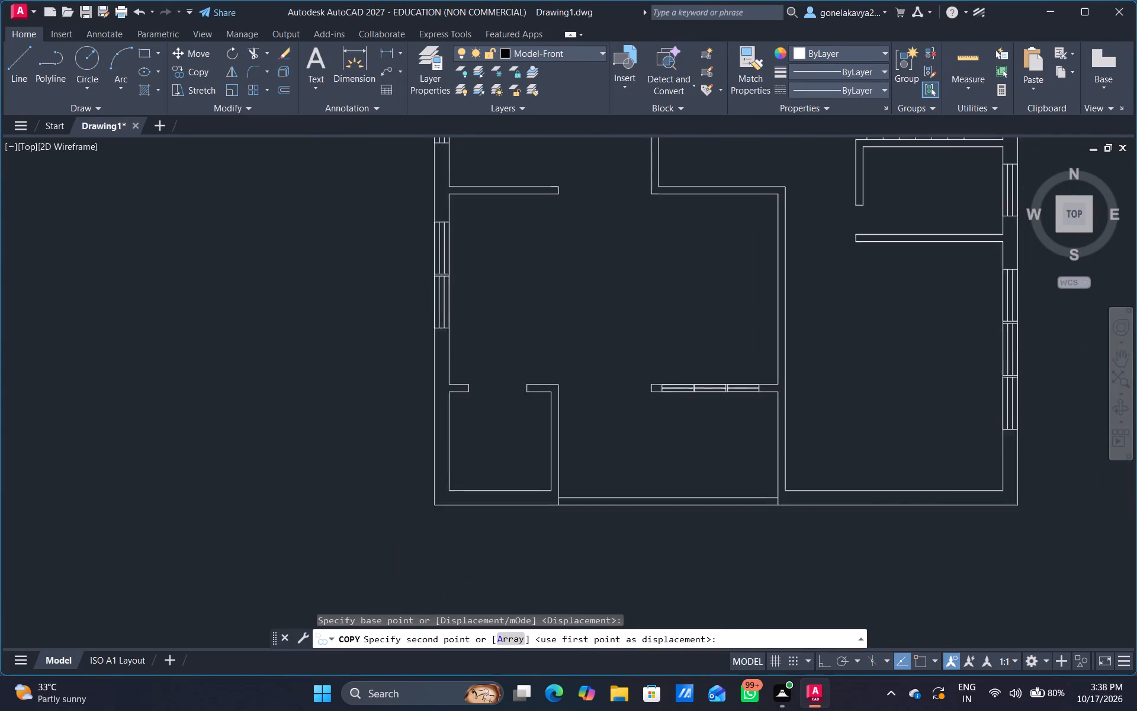
pyautogui.moveTo(553, 89); pyautogui.dragTo(368, 84, button='middle')
pyautogui.scroll(3, 666, 498)
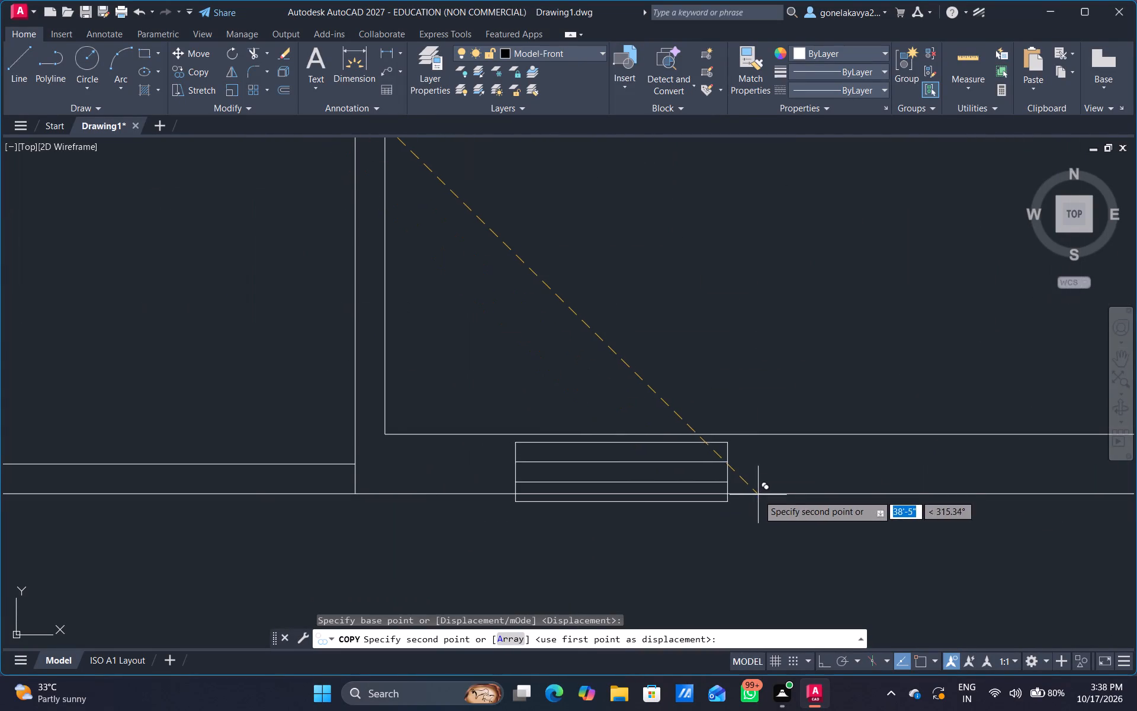
pyautogui.click(815, 487)
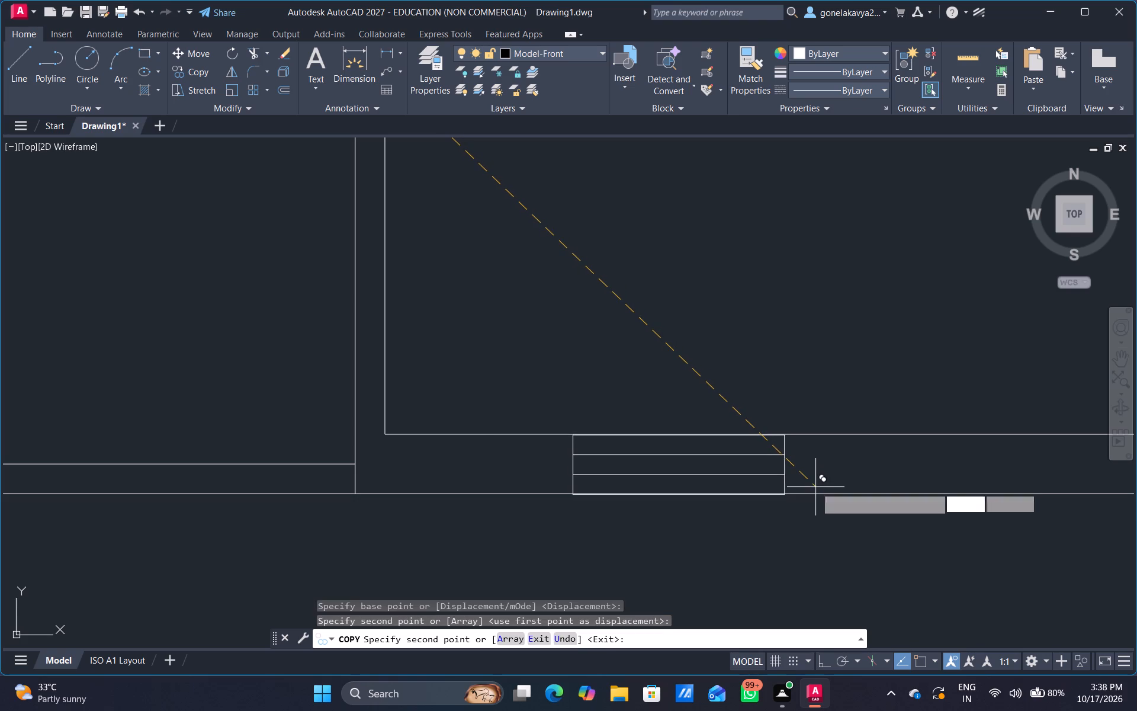
# Place two more copies of the horizontal box side by side in the lower-right room's bottom outer wall and end the copying.
pyautogui.scroll(-3, 912, 515)
pyautogui.moveTo(917, 534); pyautogui.dragTo(733, 506, button='middle')
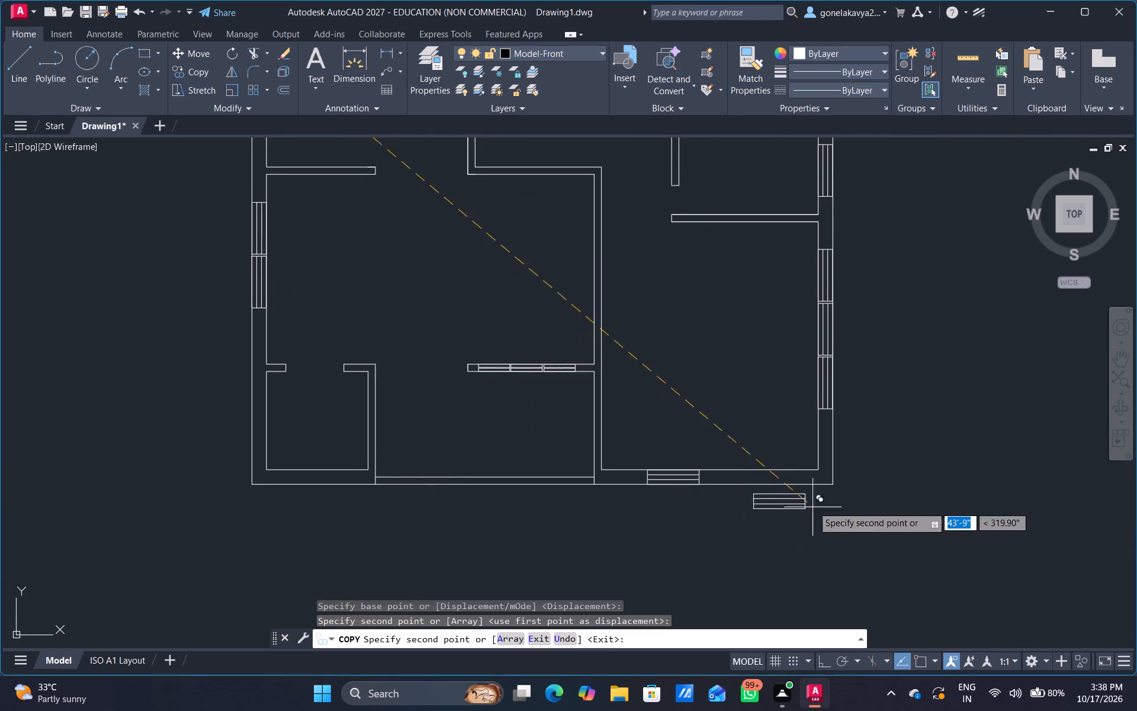
pyautogui.scroll(4, 742, 496)
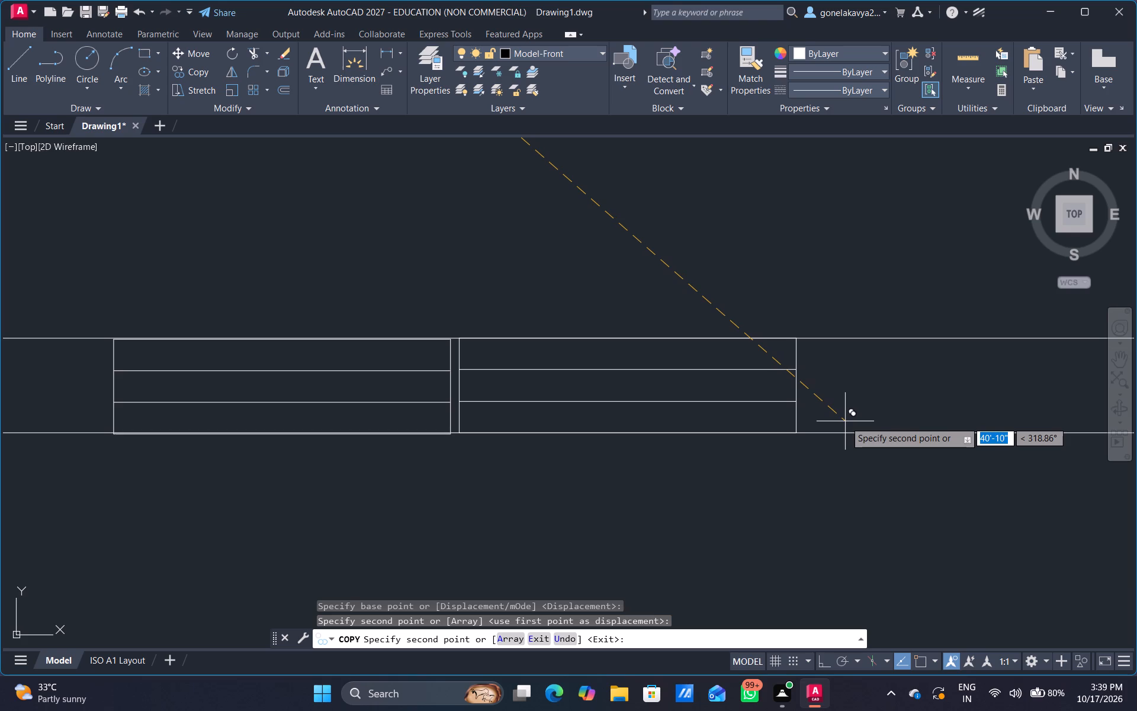
pyautogui.click(845, 421)
pyautogui.scroll(-2, 957, 448)
pyautogui.moveTo(961, 457); pyautogui.dragTo(644, 444, button='middle')
pyautogui.scroll(2, 765, 432)
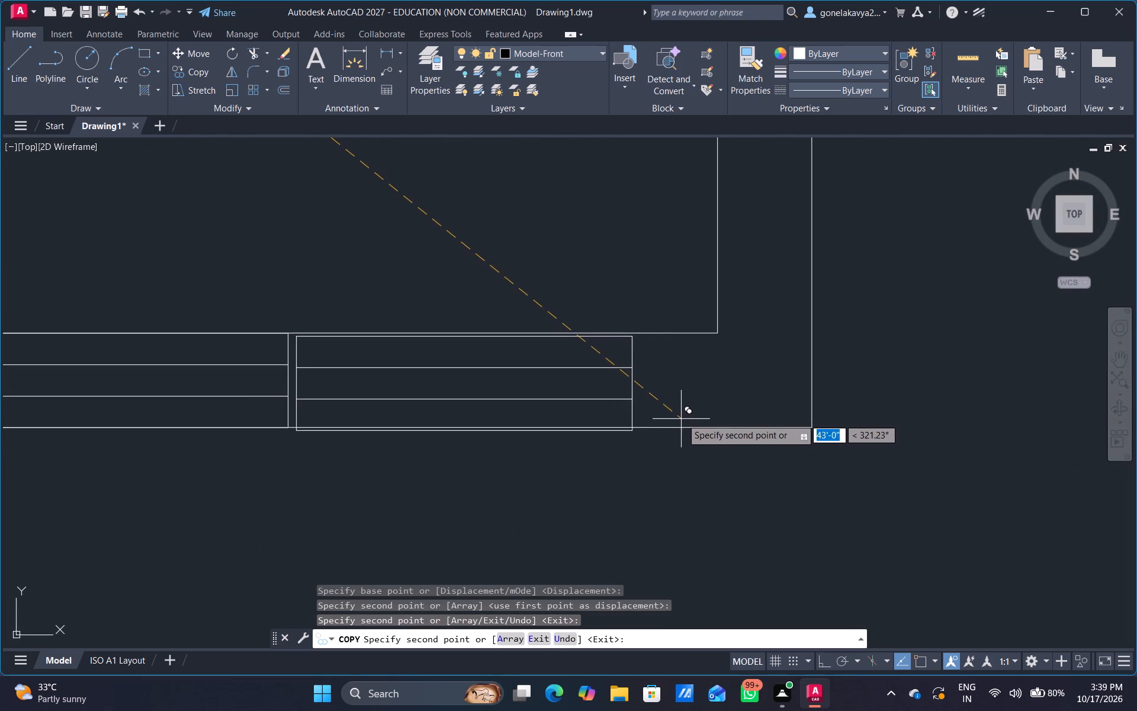
pyautogui.click(682, 415)
pyautogui.scroll(-3, 644, 459)
pyautogui.press('Escape')
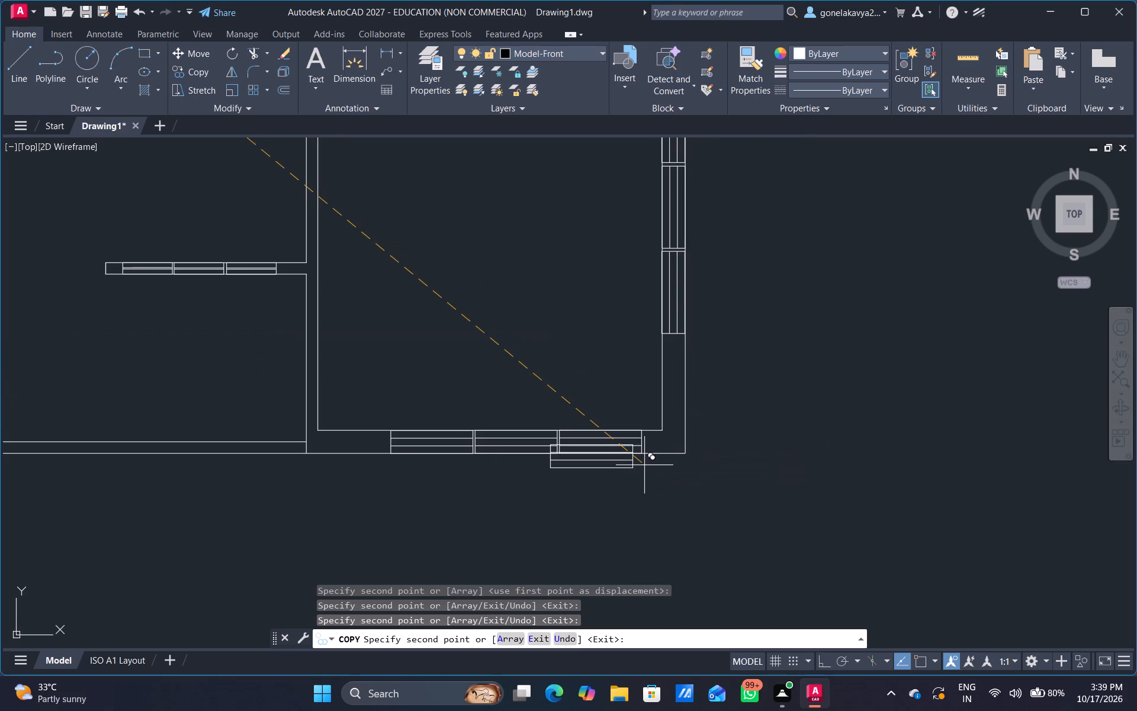
# Erase the two leftover horizontal window boxes lying outside the plan's left outer wall.
pyautogui.scroll(-3, 717, 404)
pyautogui.moveTo(623, 370); pyautogui.dragTo(629, 441, button='middle')
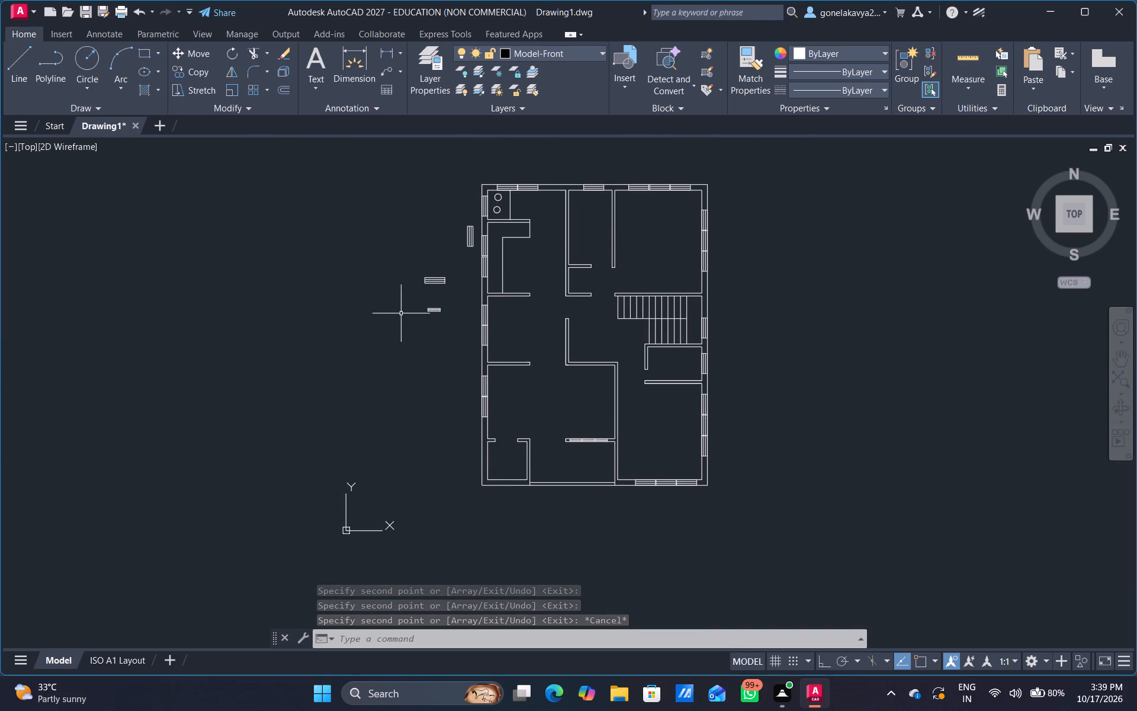
pyautogui.scroll(2, 426, 289)
pyautogui.moveTo(506, 329); pyautogui.dragTo(493, 183)
pyautogui.press('Delete')
# Erase the leftover vertical window box outside the upper-left outer wall, including its remaining short end lines.
pyautogui.moveTo(476, 156); pyautogui.dragTo(476, 161, button='middle')
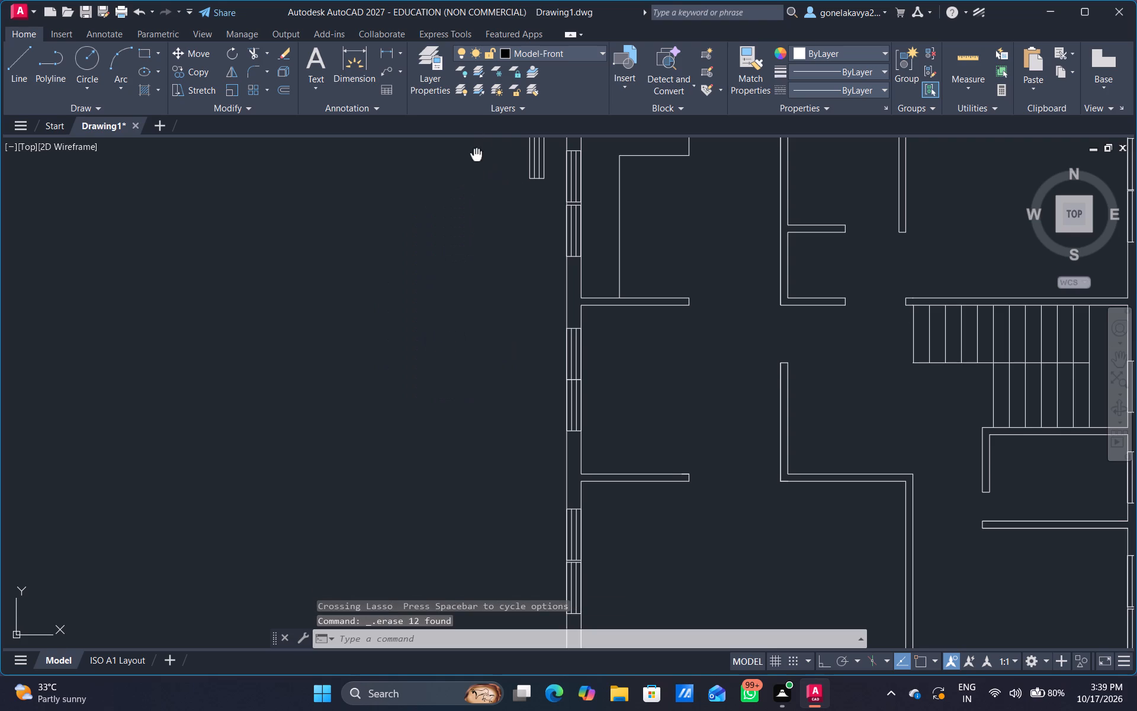
pyautogui.moveTo(476, 161); pyautogui.dragTo(401, 470, button='middle')
pyautogui.scroll(4, 454, 480)
pyautogui.moveTo(592, 457); pyautogui.dragTo(246, 467)
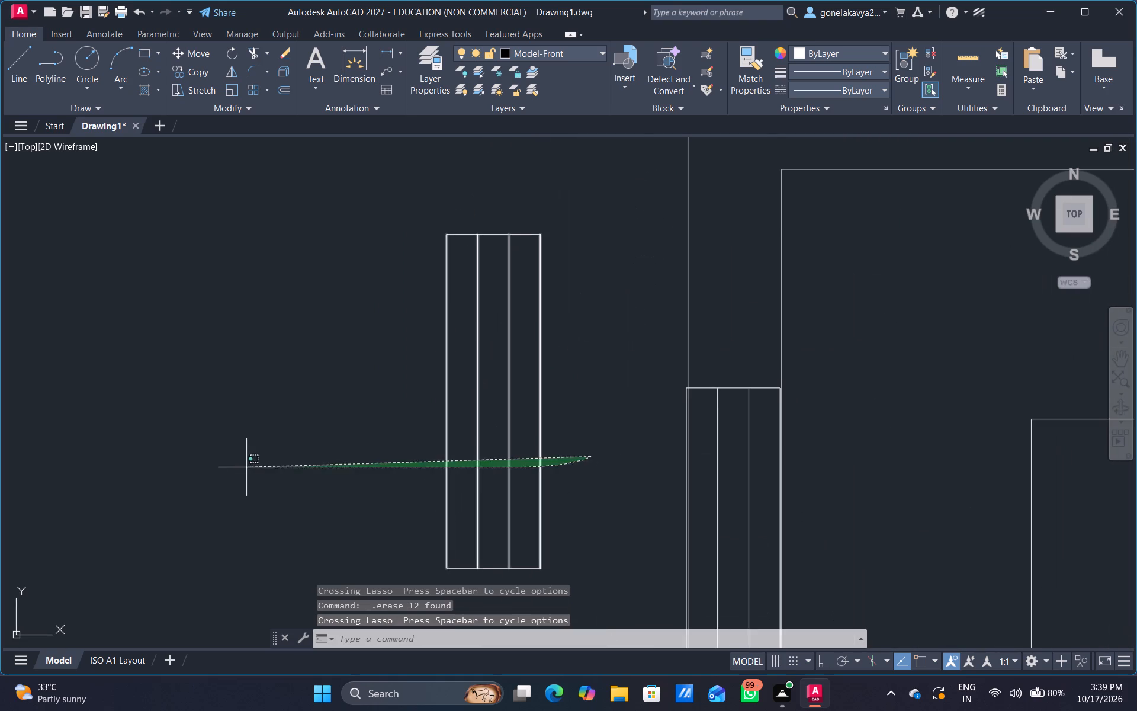
pyautogui.moveTo(246, 467); pyautogui.dragTo(244, 463)
pyautogui.press('Delete')
pyautogui.scroll(1, 349, 406)
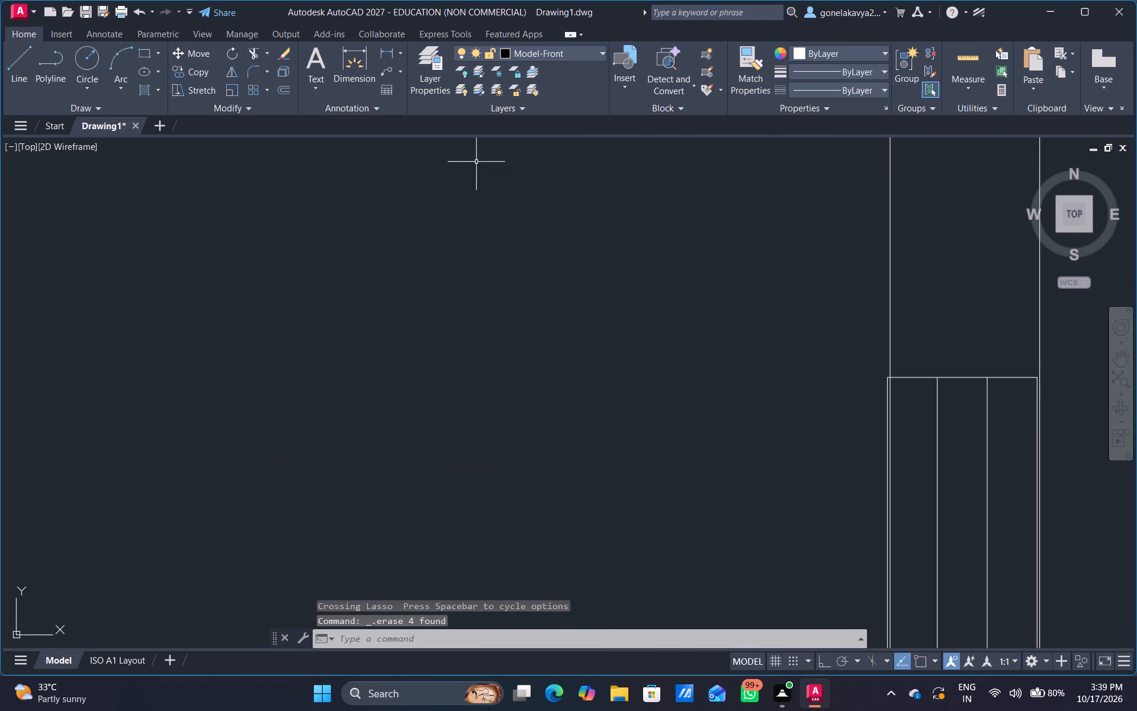
pyautogui.scroll(-2, 551, 275)
pyautogui.moveTo(587, 209); pyautogui.dragTo(574, 395)
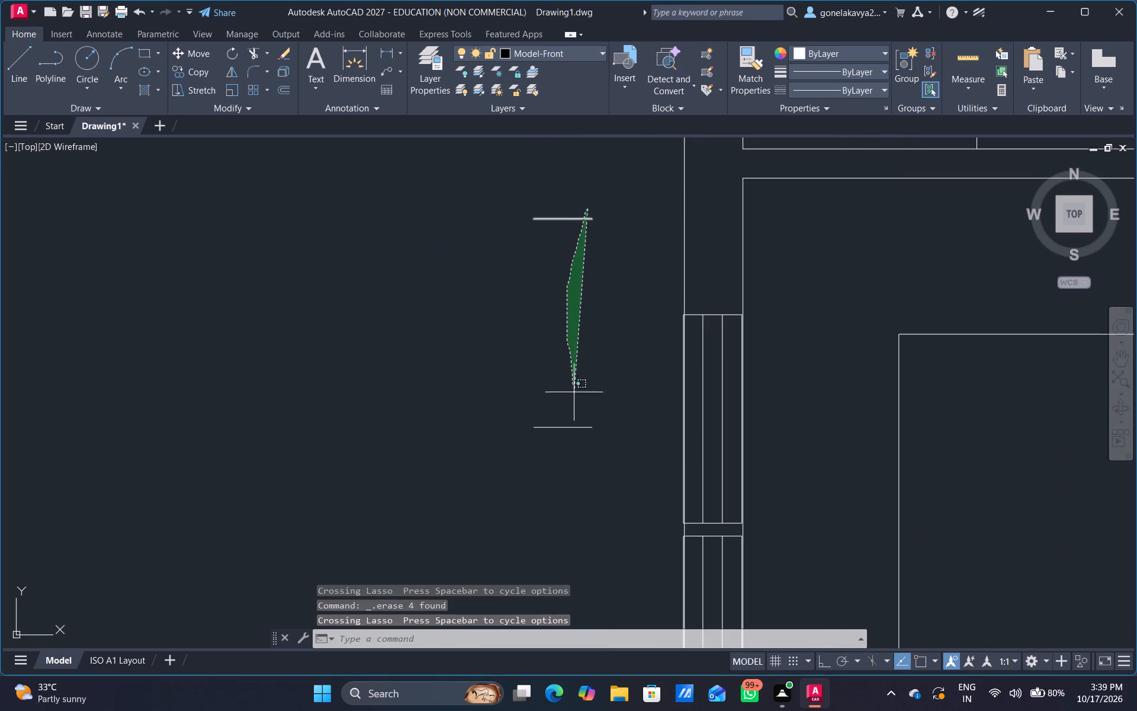
pyautogui.moveTo(574, 395); pyautogui.dragTo(573, 450)
pyautogui.press('Delete')
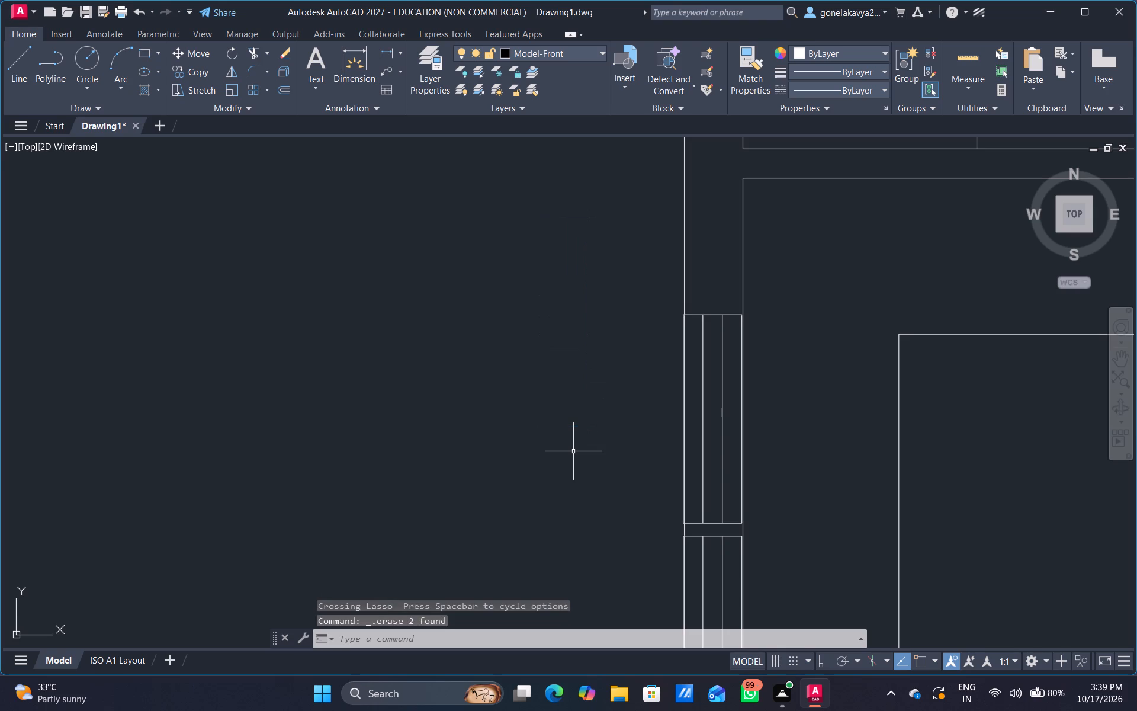
# Insert the Sofa - Roundback 7 ft. and Roundback Loveseat 5 ft. blocks from DesignCenter outside the plan's right side.
pyautogui.scroll(-4, 573, 451)
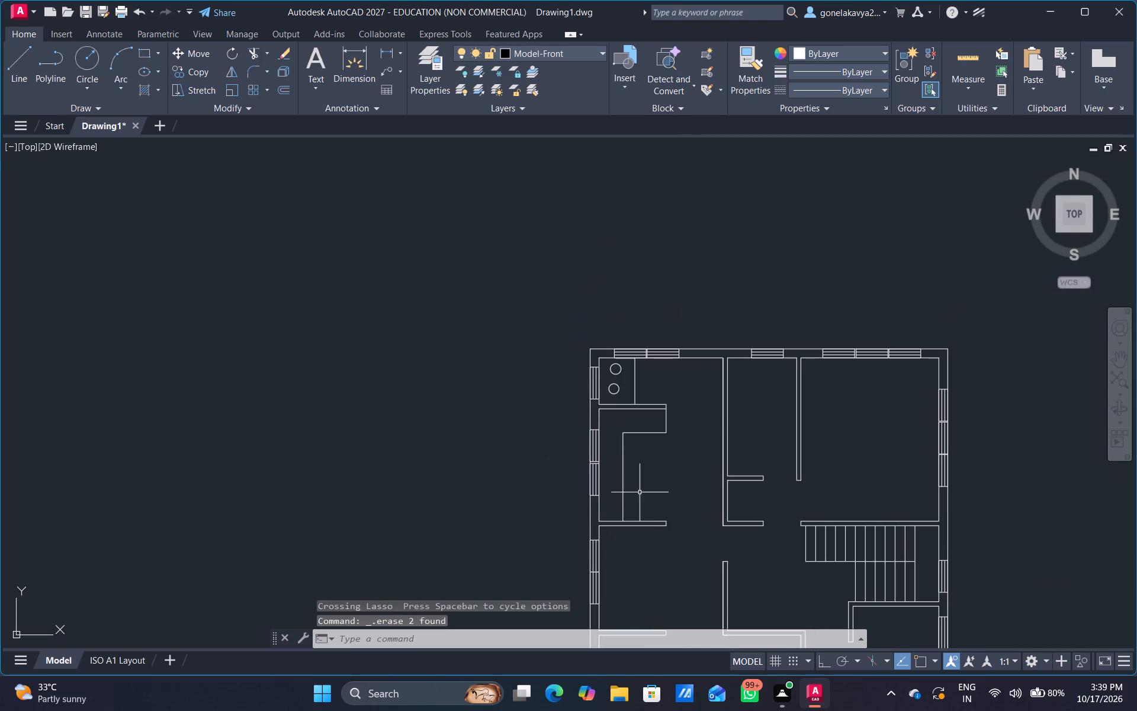
pyautogui.hotkey('ctrl', '2')
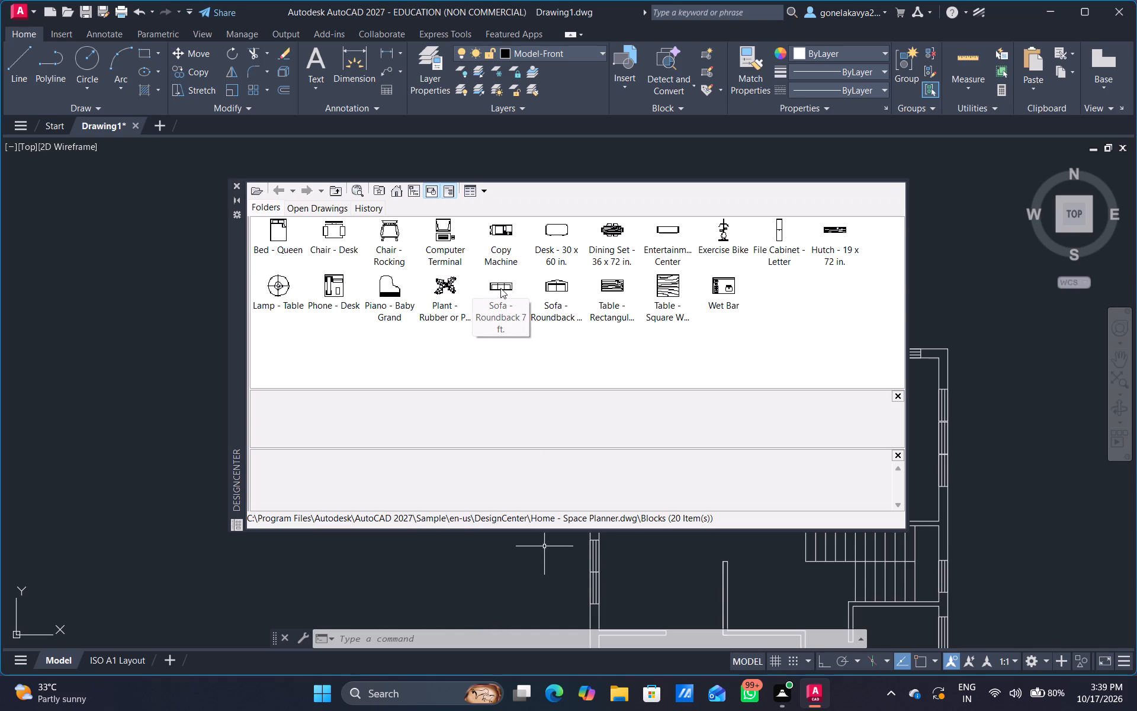
pyautogui.moveTo(500, 288); pyautogui.dragTo(988, 306)
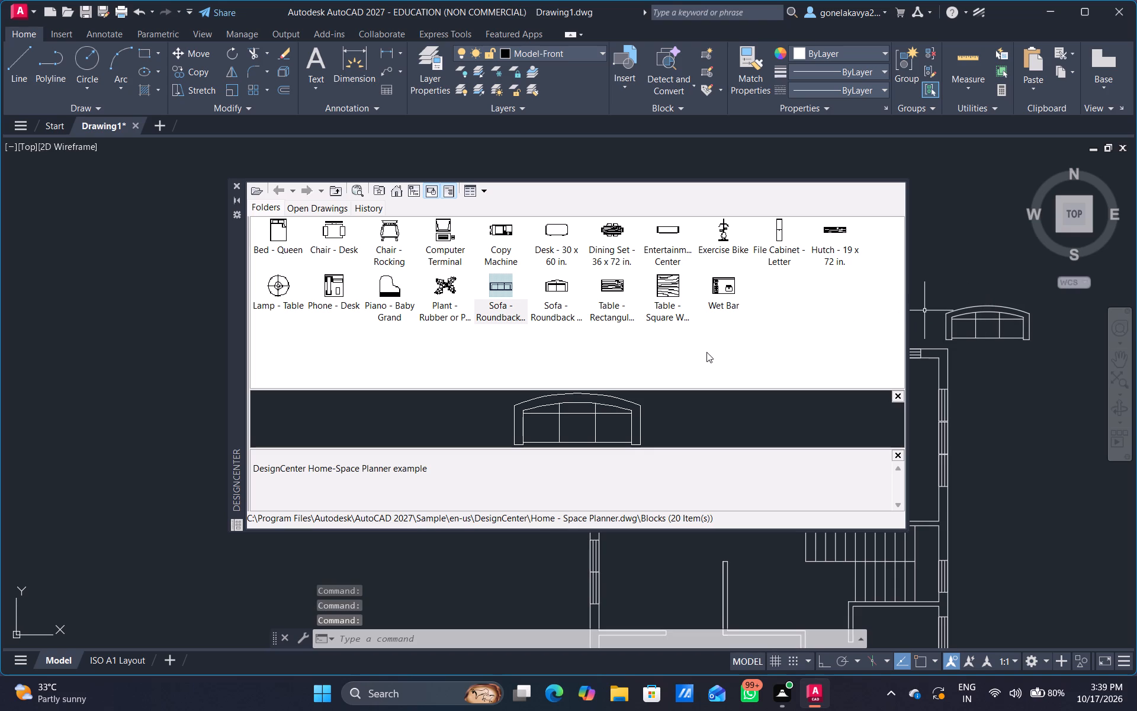
pyautogui.moveTo(648, 350); pyautogui.dragTo(452, 341, button='middle')
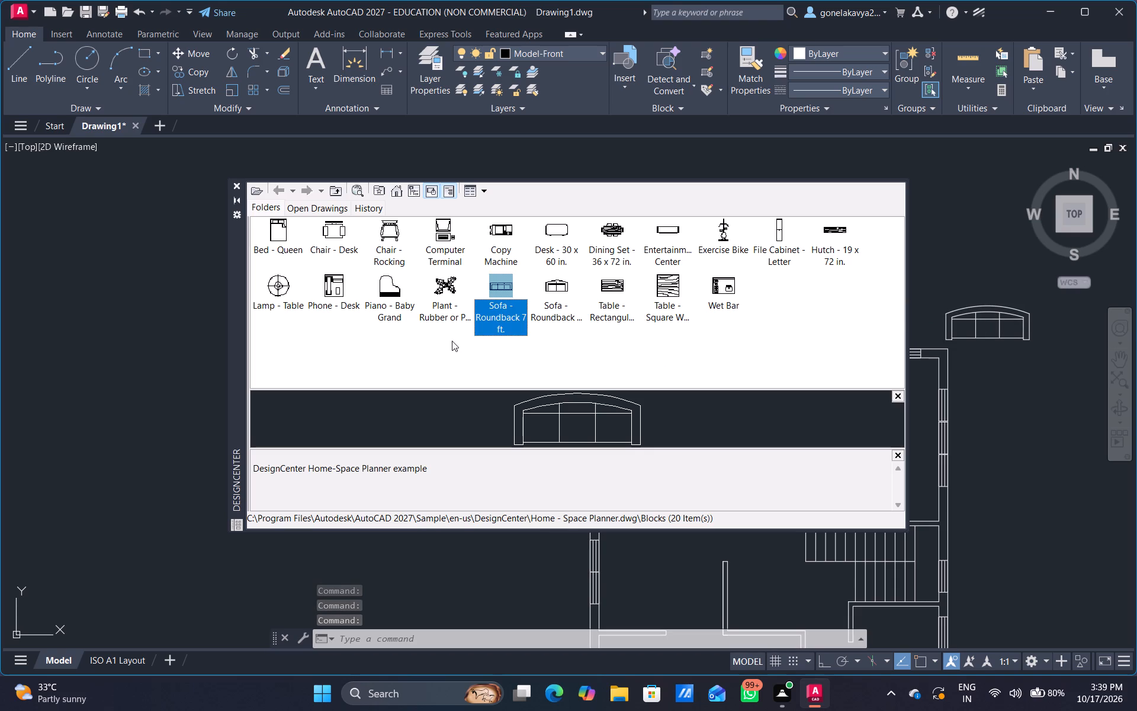
pyautogui.moveTo(452, 341); pyautogui.dragTo(448, 341, button='middle')
pyautogui.moveTo(557, 278); pyautogui.dragTo(1016, 386)
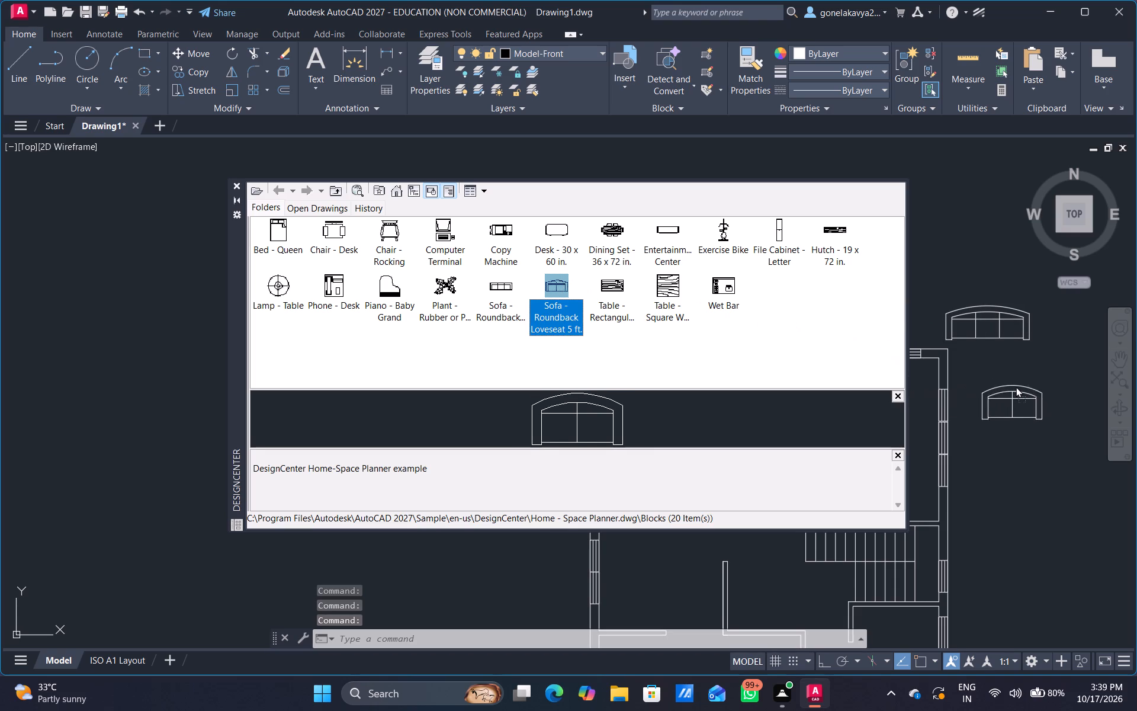
pyautogui.moveTo(1016, 386); pyautogui.dragTo(1019, 387)
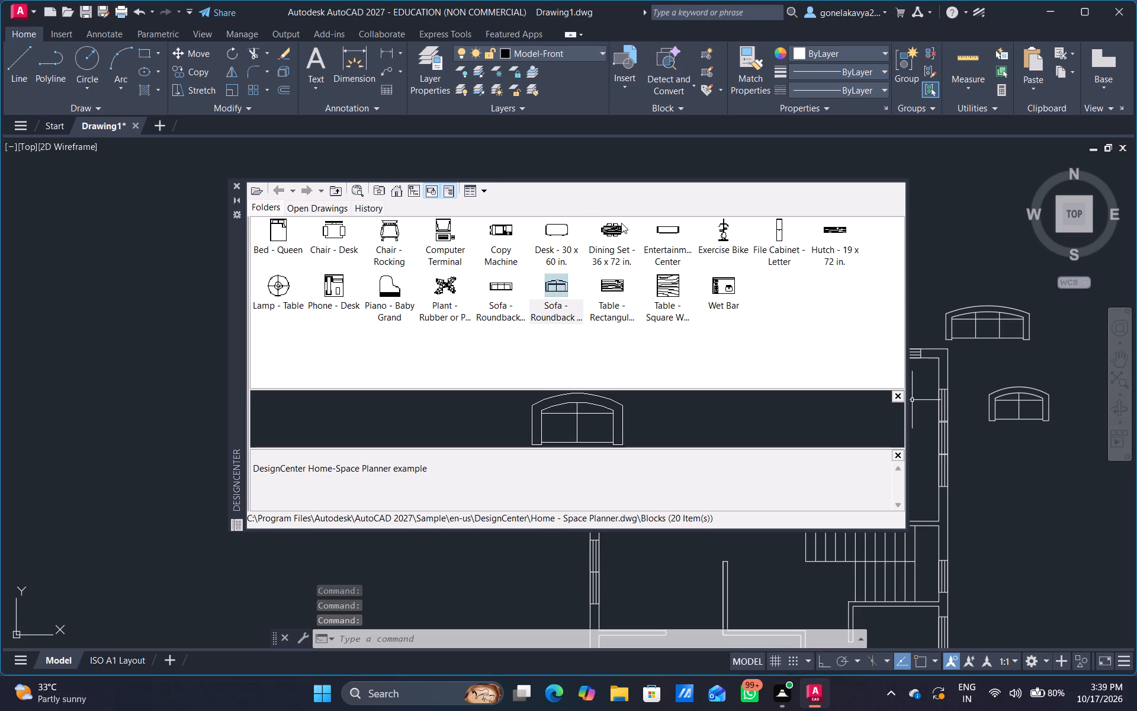
# Insert the Dining Set - 36 x 72 in. and Bed - Queen blocks outside the plan, the bed above the sofa and the dining set below the loveseat.
pyautogui.moveTo(612, 230); pyautogui.dragTo(1086, 520)
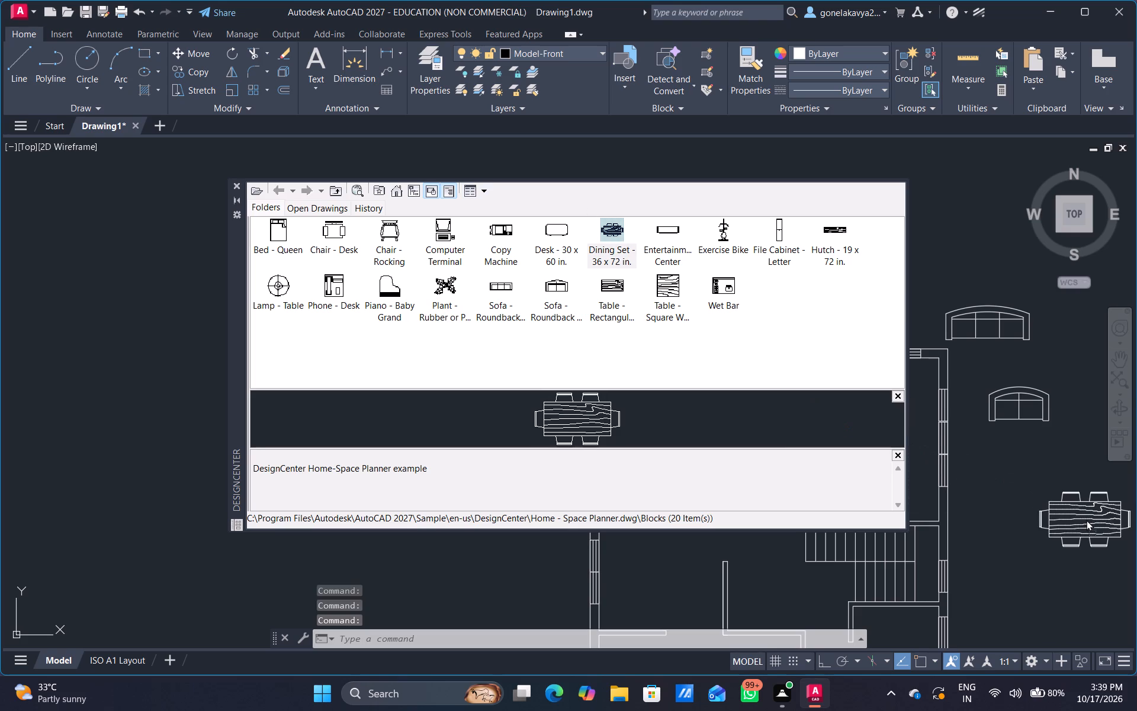
pyautogui.moveTo(1086, 520); pyautogui.dragTo(1036, 518)
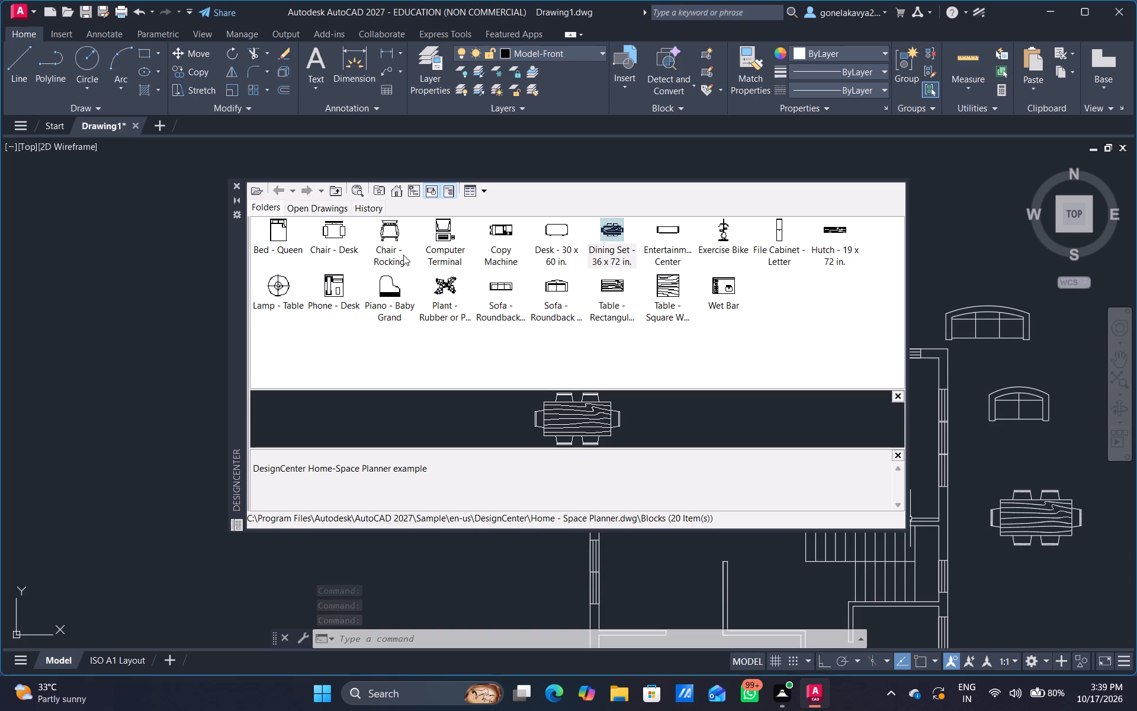
pyautogui.moveTo(264, 227); pyautogui.dragTo(955, 235)
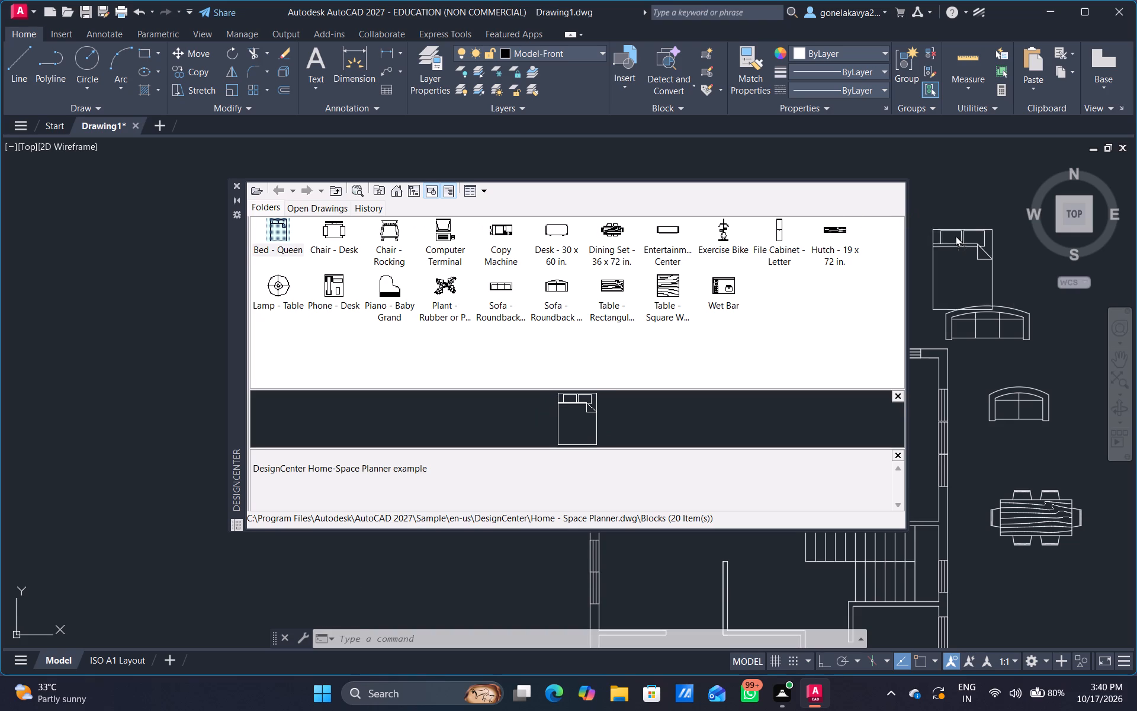
pyautogui.moveTo(955, 235); pyautogui.dragTo(948, 196)
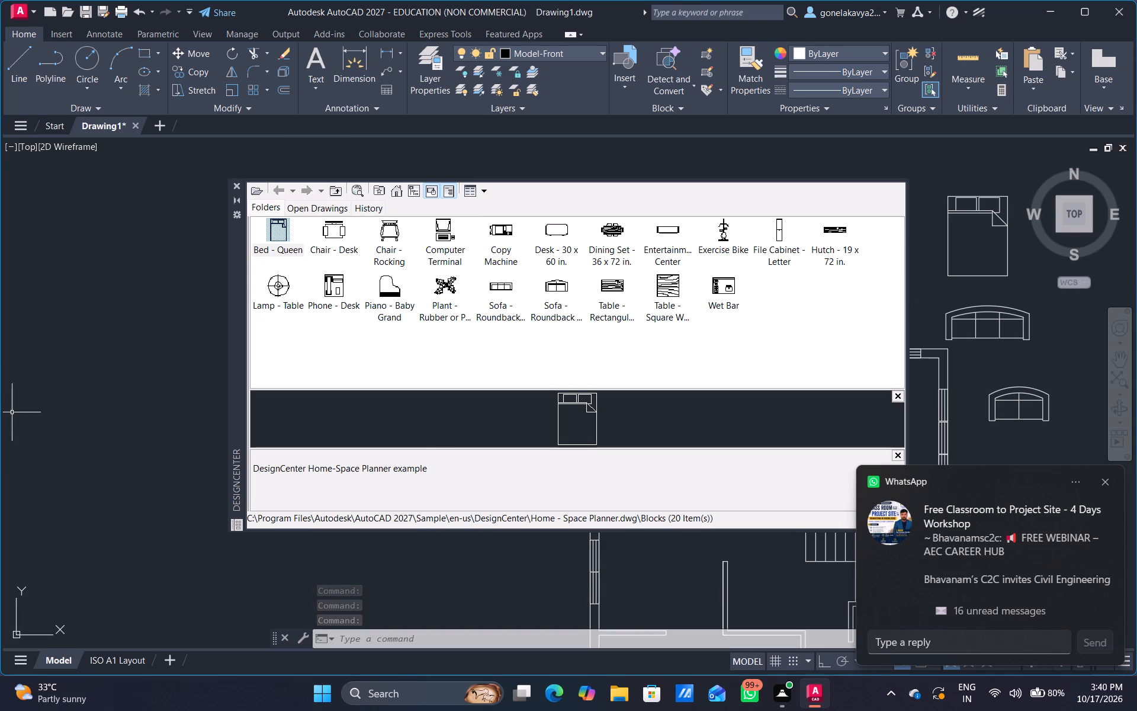
# Browse through the en-us sample folder to Kitchens.dwg in DesignCenter and look over its blocks.
pyautogui.click(271, 190)
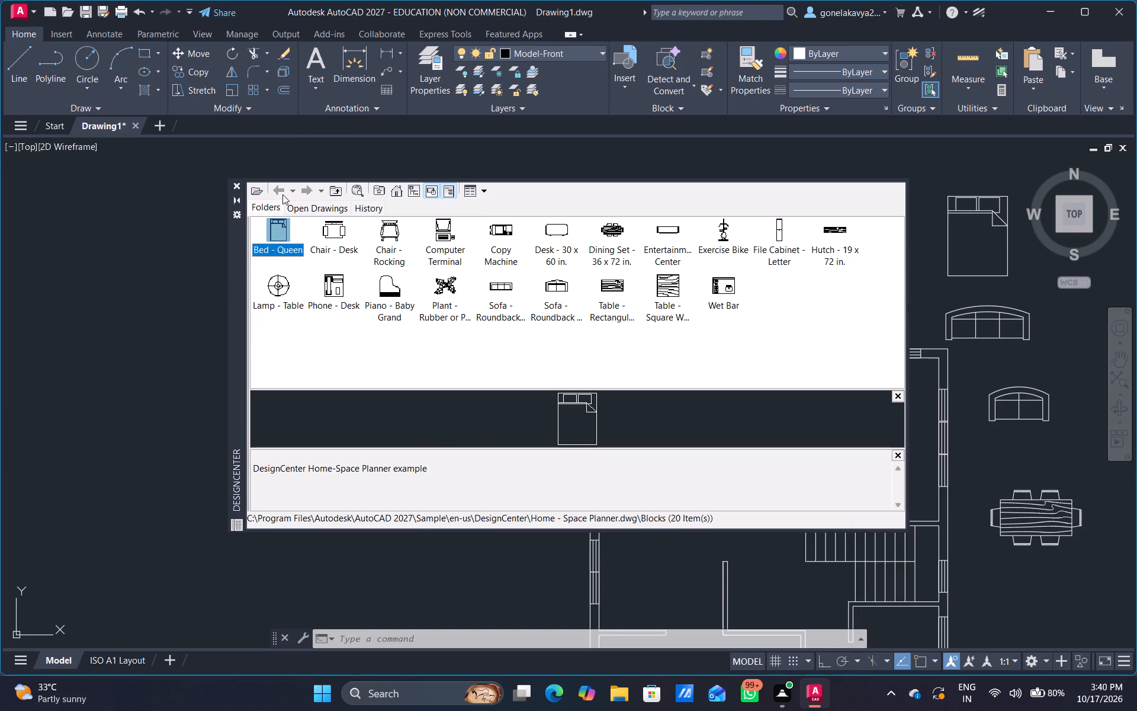
pyautogui.click(282, 194)
pyautogui.click(396, 186)
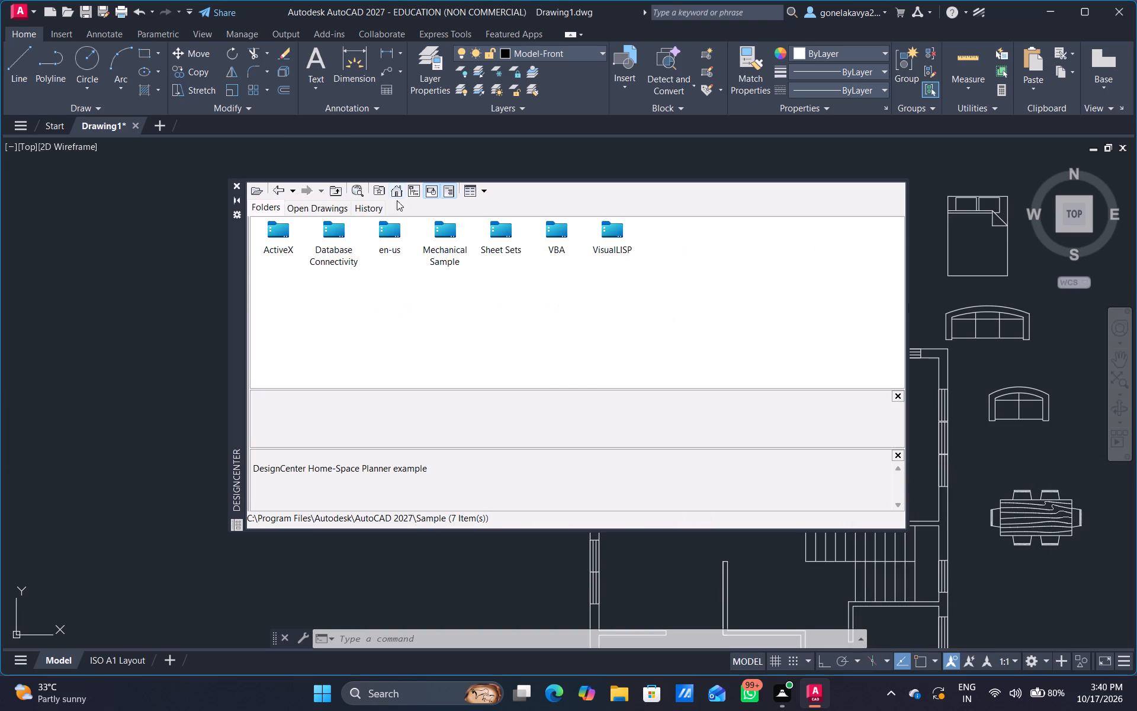
pyautogui.moveTo(383, 220); pyautogui.dragTo(383, 230)
pyautogui.click(383, 230)
pyautogui.click(383, 230)
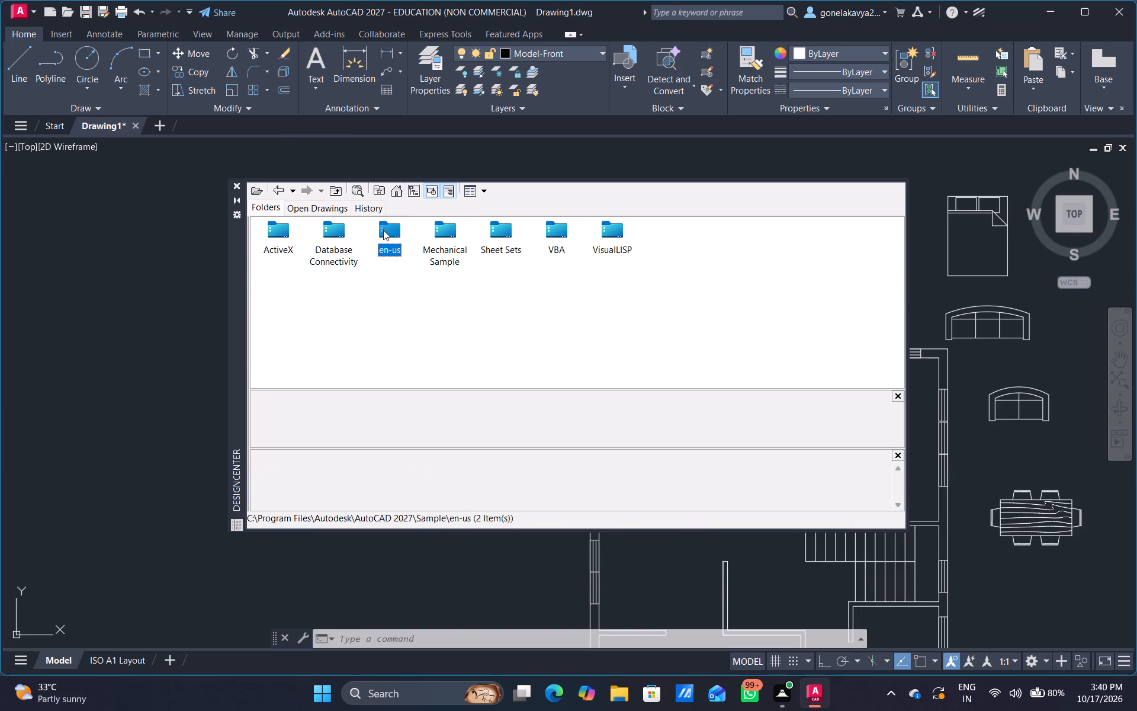
pyautogui.doubleClick(280, 232)
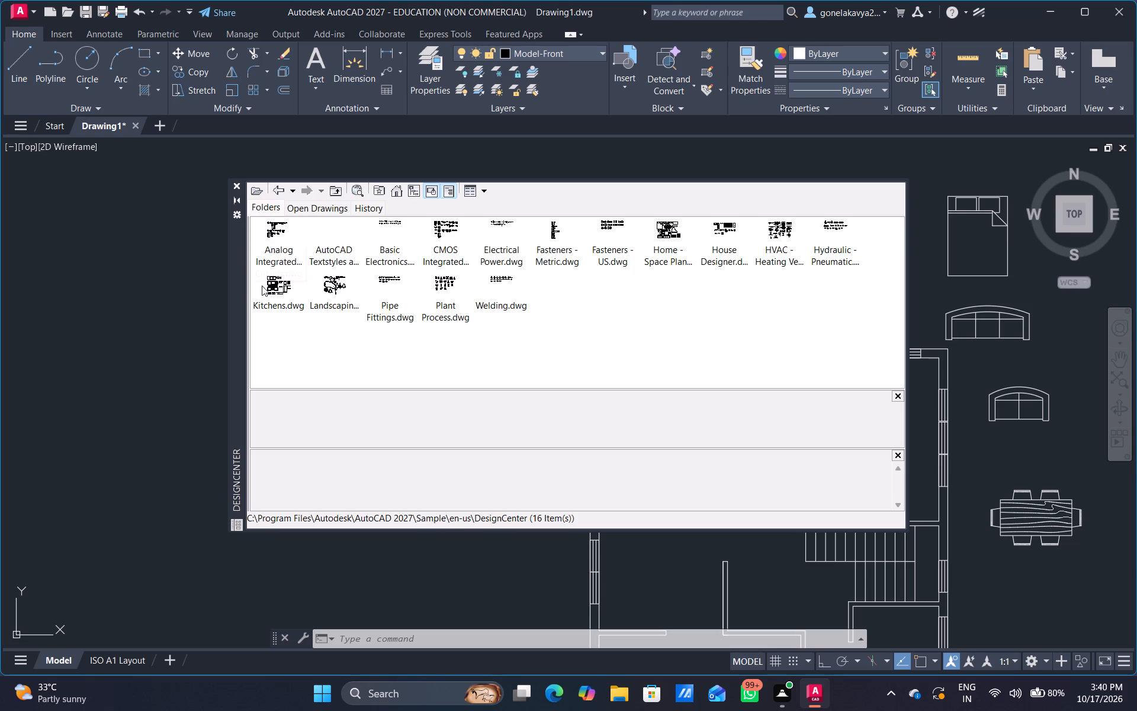
pyautogui.doubleClick(271, 286)
pyautogui.doubleClick(285, 238)
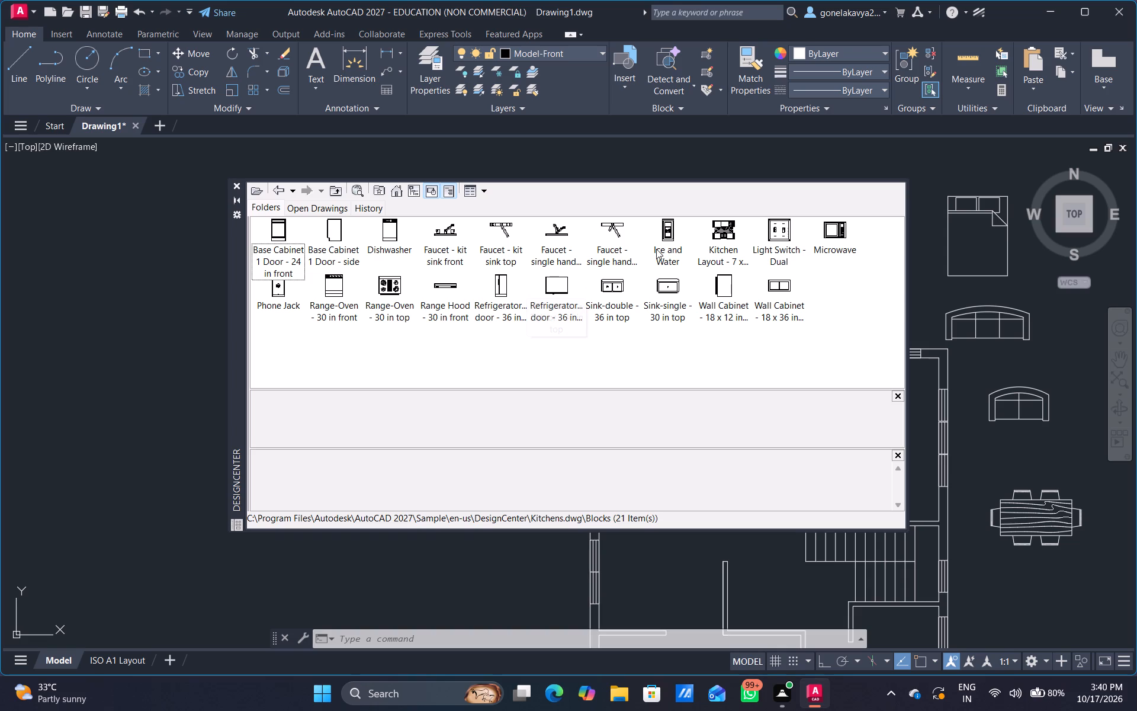
pyautogui.scroll(3, 656, 249)
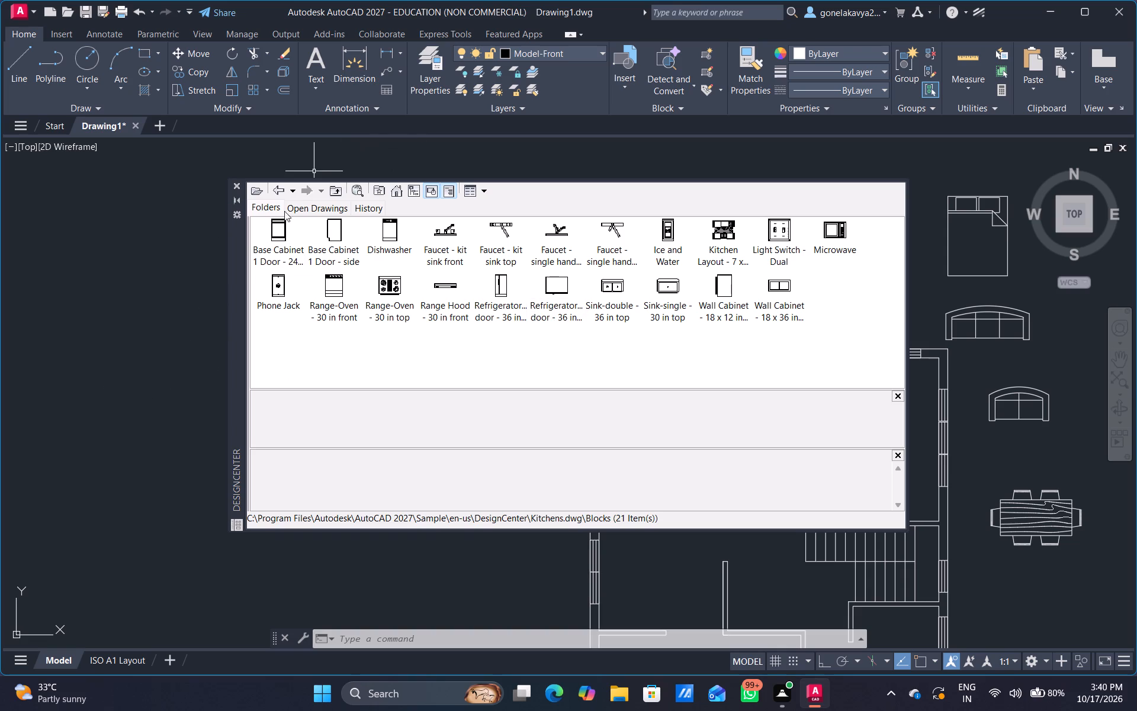
# Go back to Home - Space Planner.dwg in DesignCenter and look over its furniture blocks again.
pyautogui.click(273, 196)
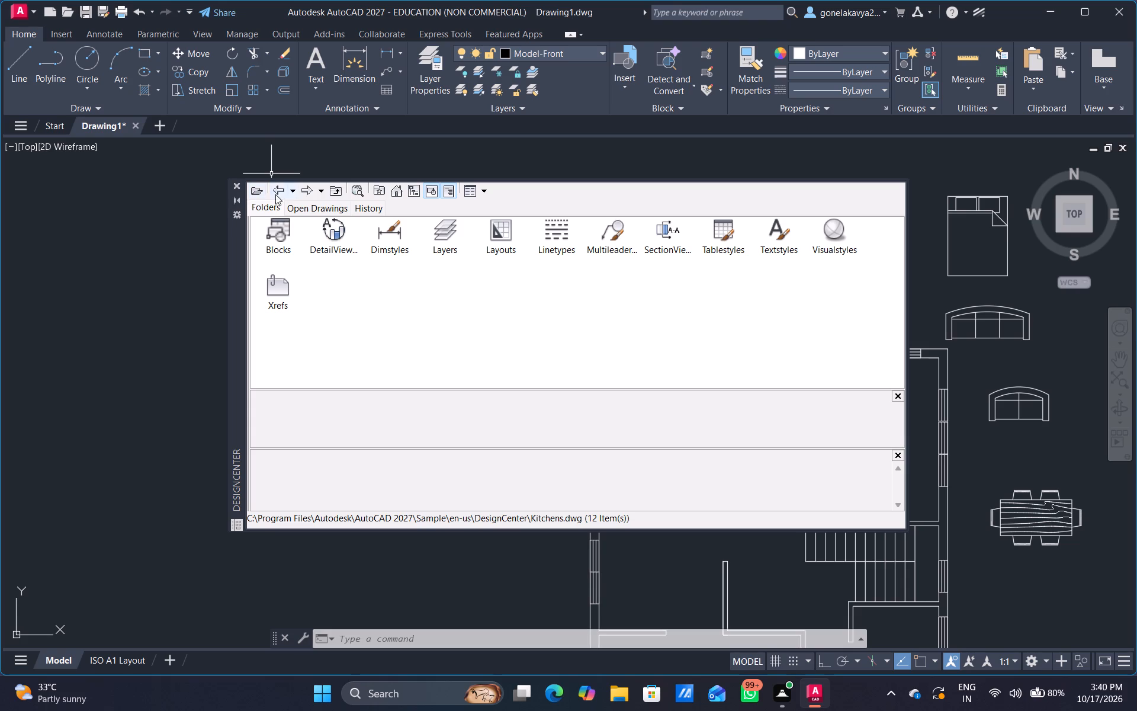
pyautogui.click(271, 186)
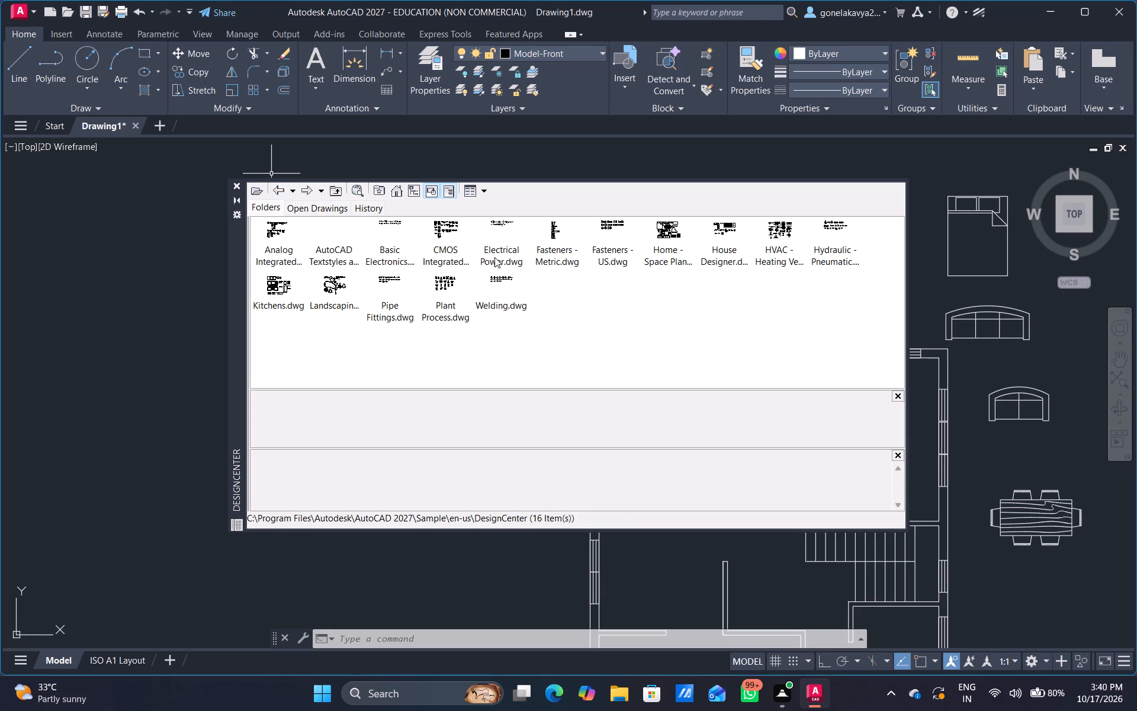
pyautogui.doubleClick(666, 228)
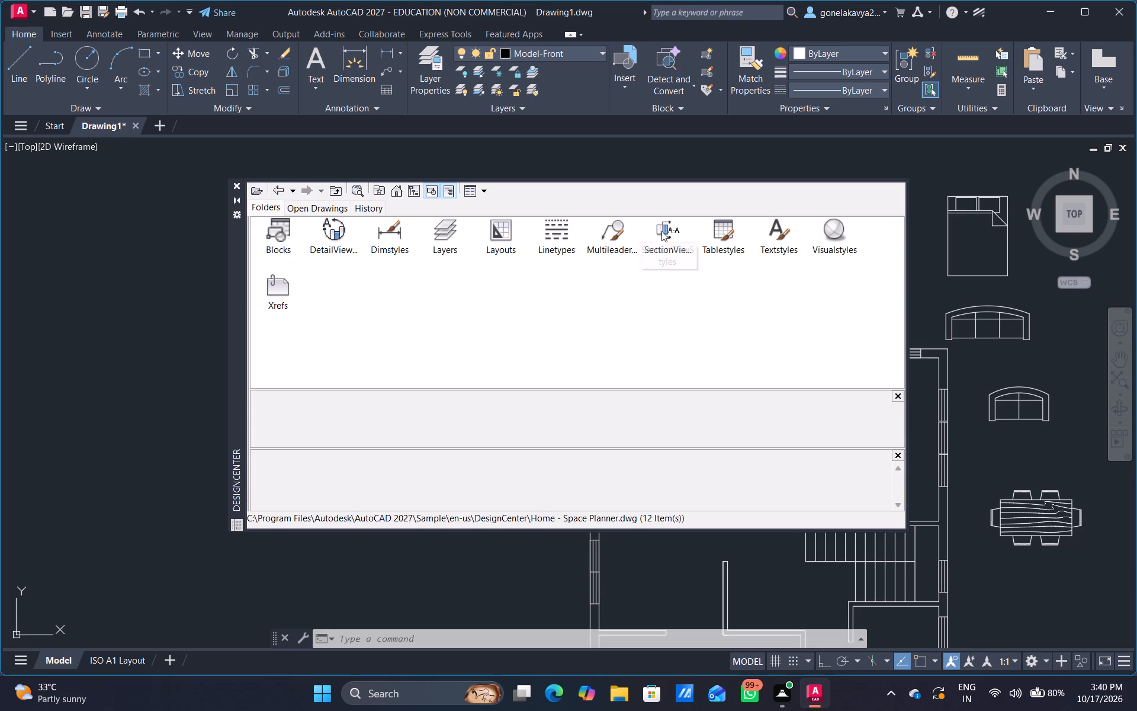
pyautogui.click(281, 231)
pyautogui.click(281, 231)
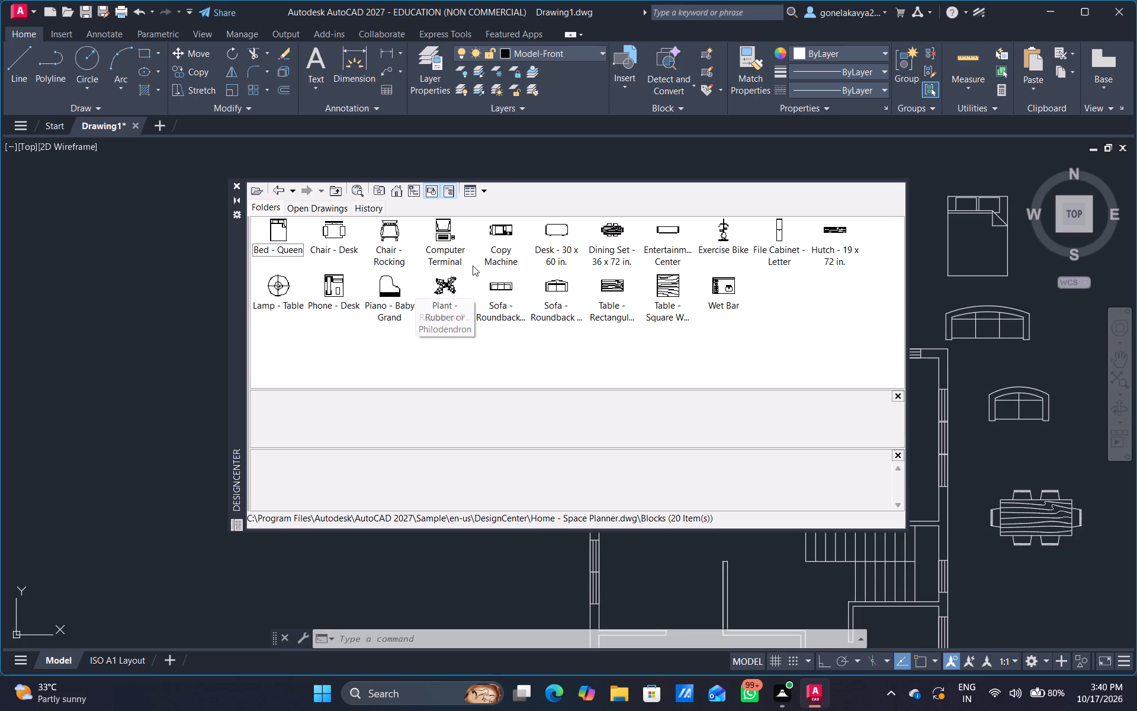
pyautogui.scroll(2, 551, 287)
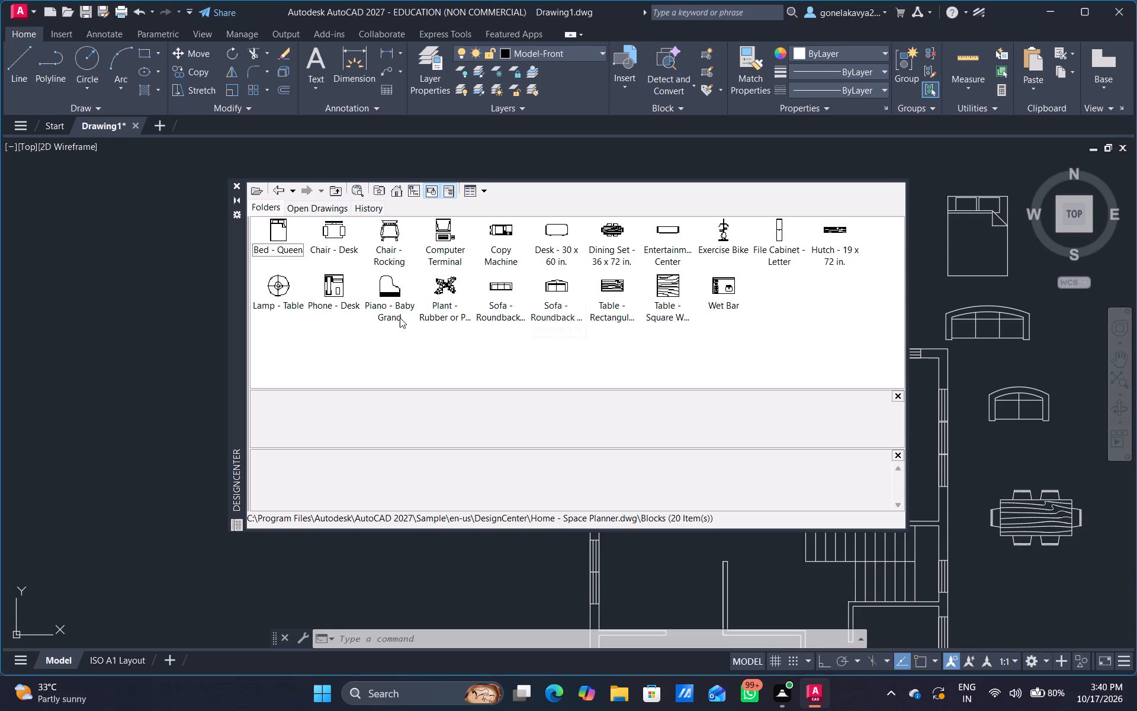
pyautogui.scroll(-4, 400, 318)
# Insert the Sink - Oval top block from House Designer.dwg between the loveseat and dining set, and close DesignCenter.
pyautogui.click(273, 187)
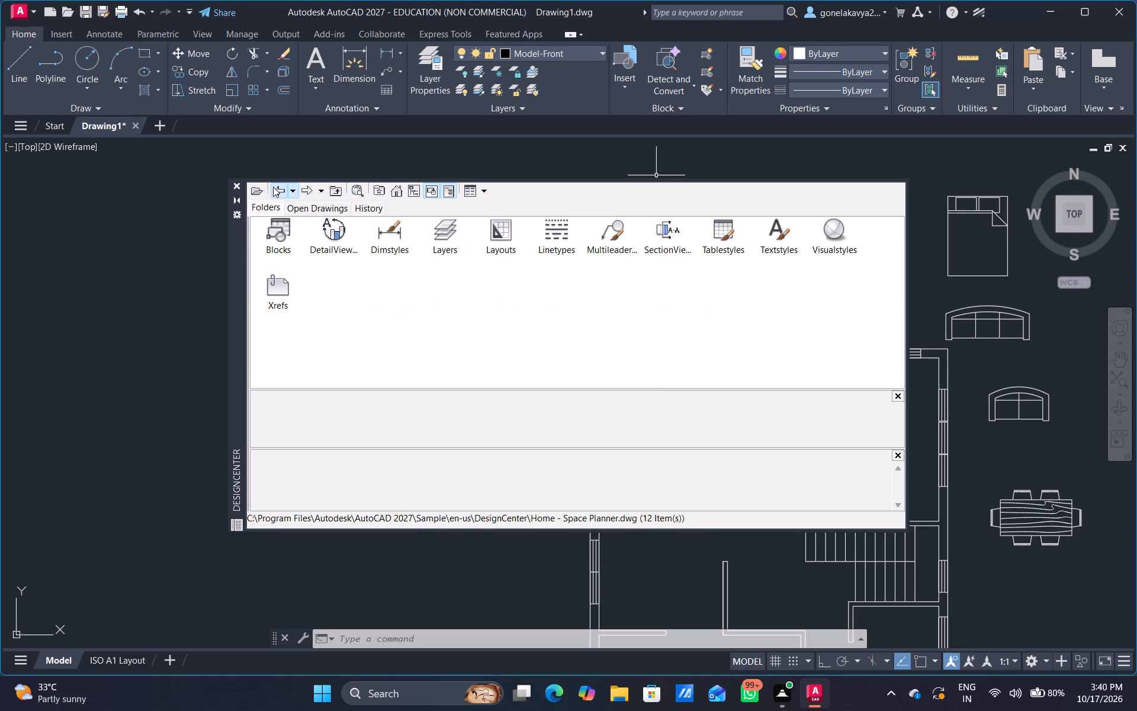
pyautogui.click(274, 187)
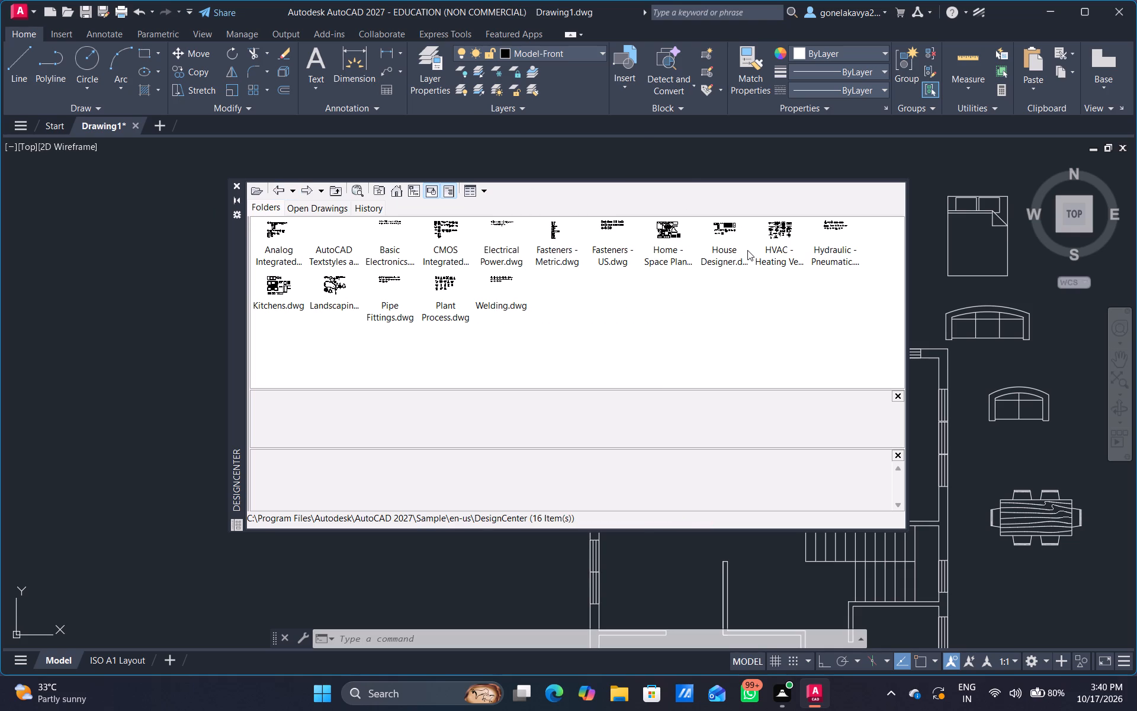
pyautogui.doubleClick(720, 228)
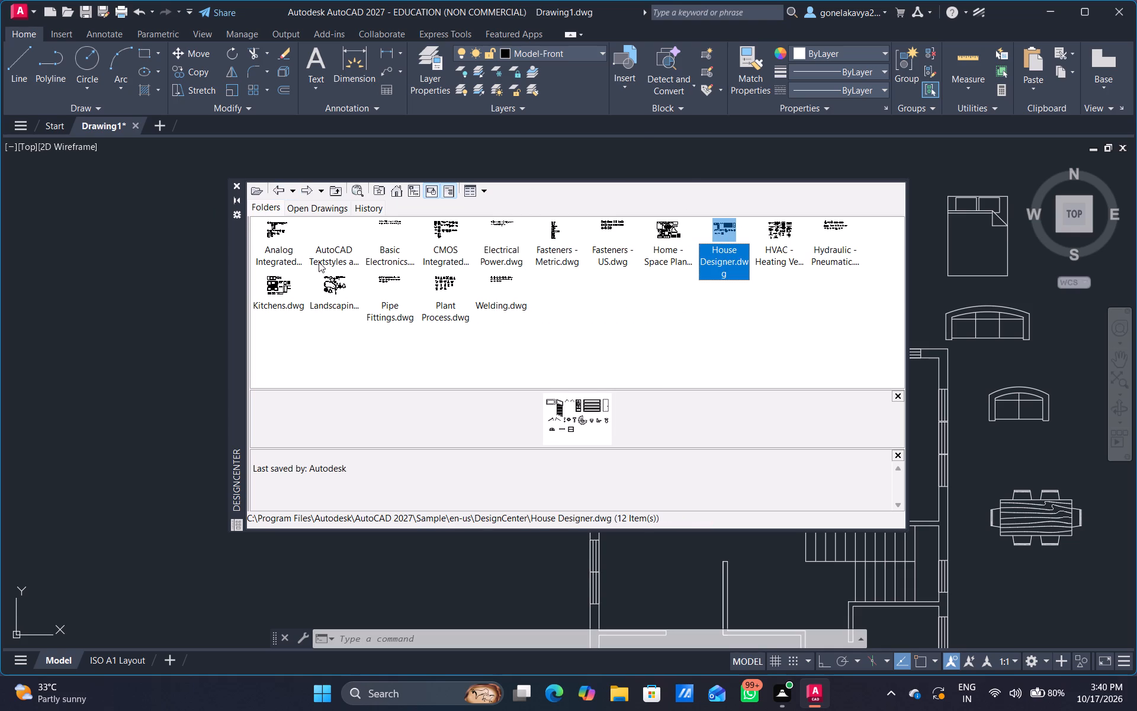
pyautogui.doubleClick(274, 232)
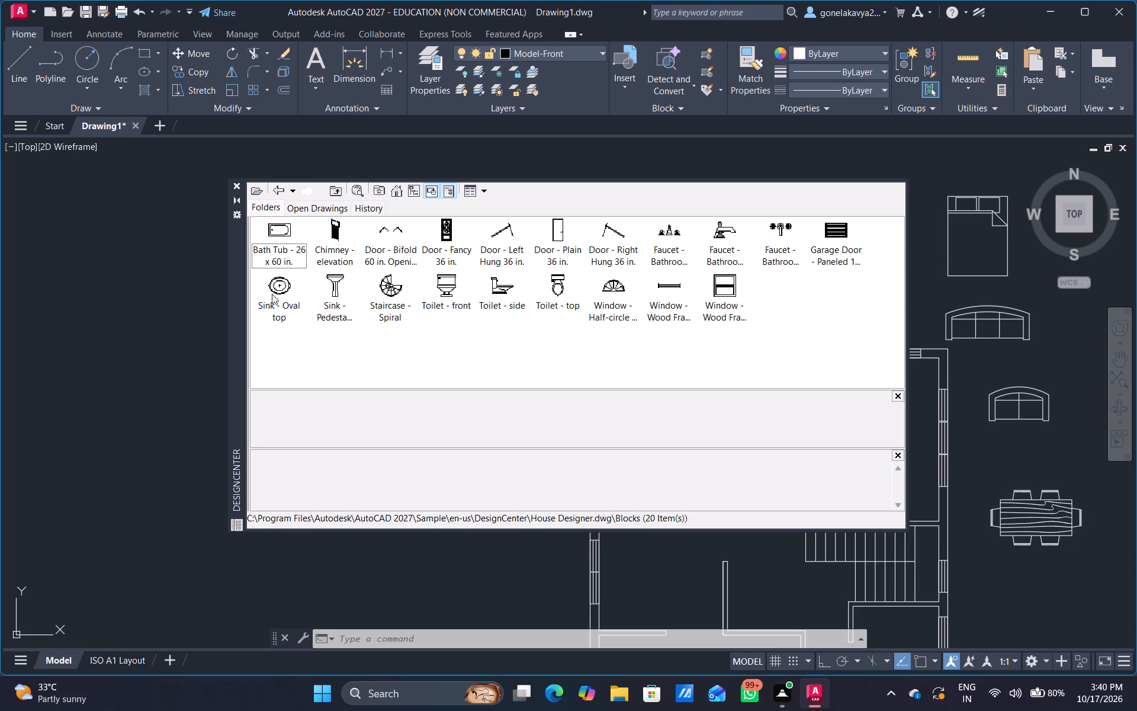
pyautogui.moveTo(271, 292); pyautogui.dragTo(553, 451)
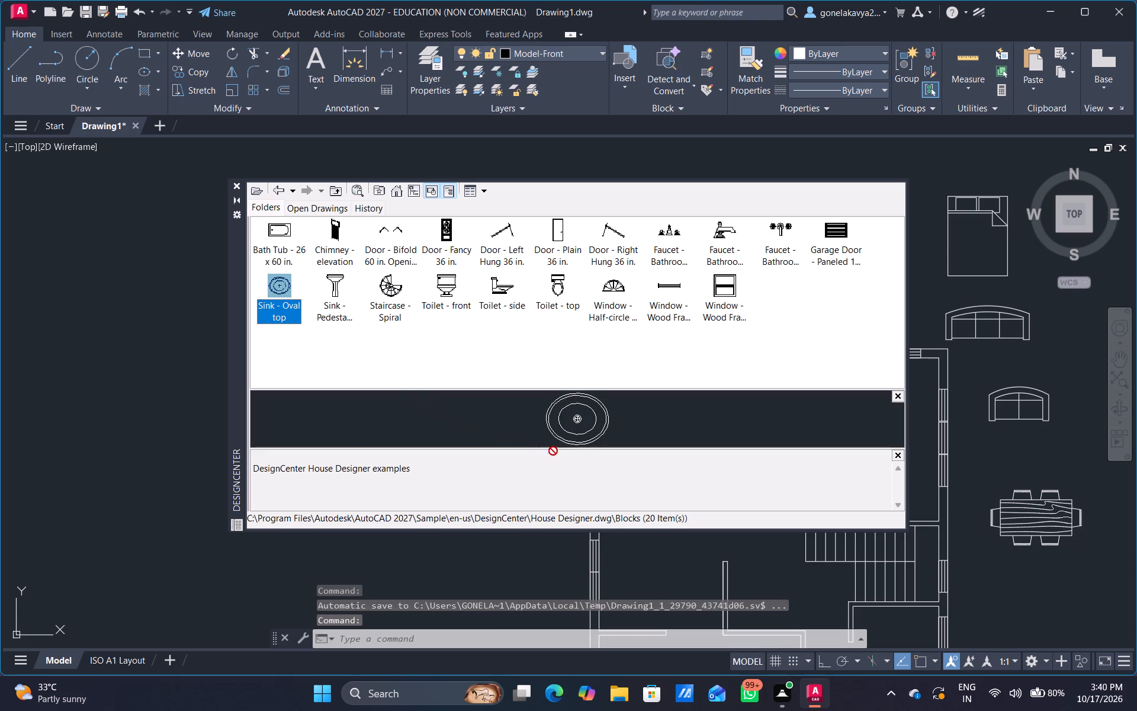
pyautogui.moveTo(553, 451); pyautogui.dragTo(1032, 453)
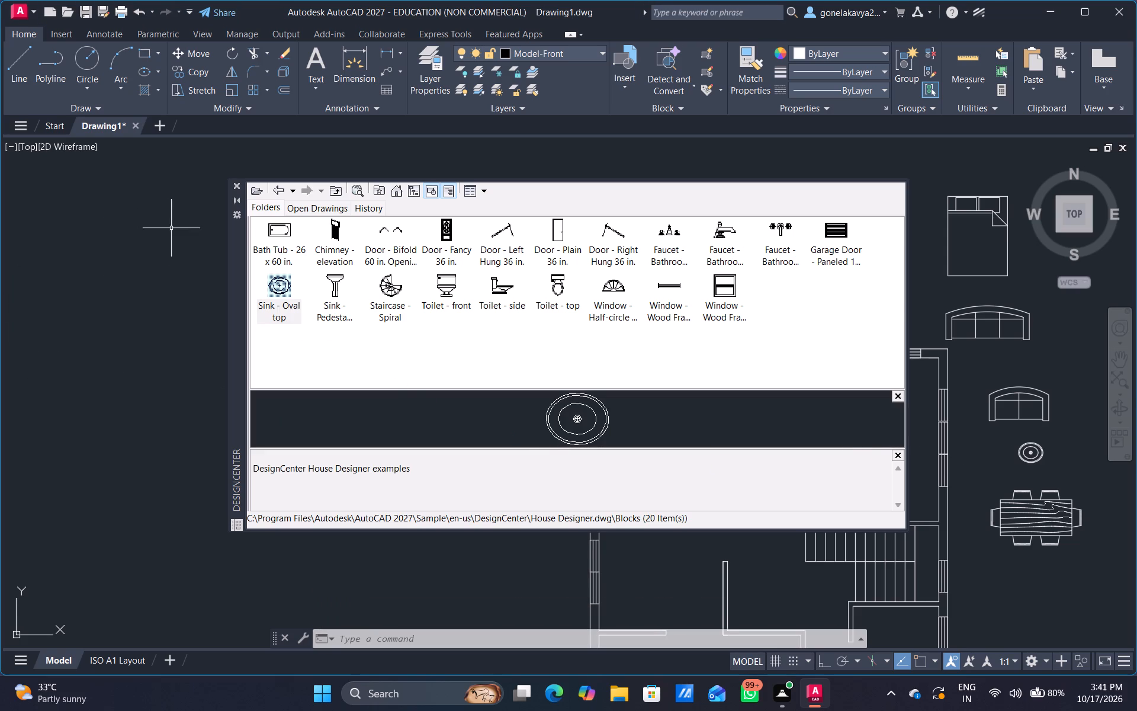
pyautogui.click(239, 186)
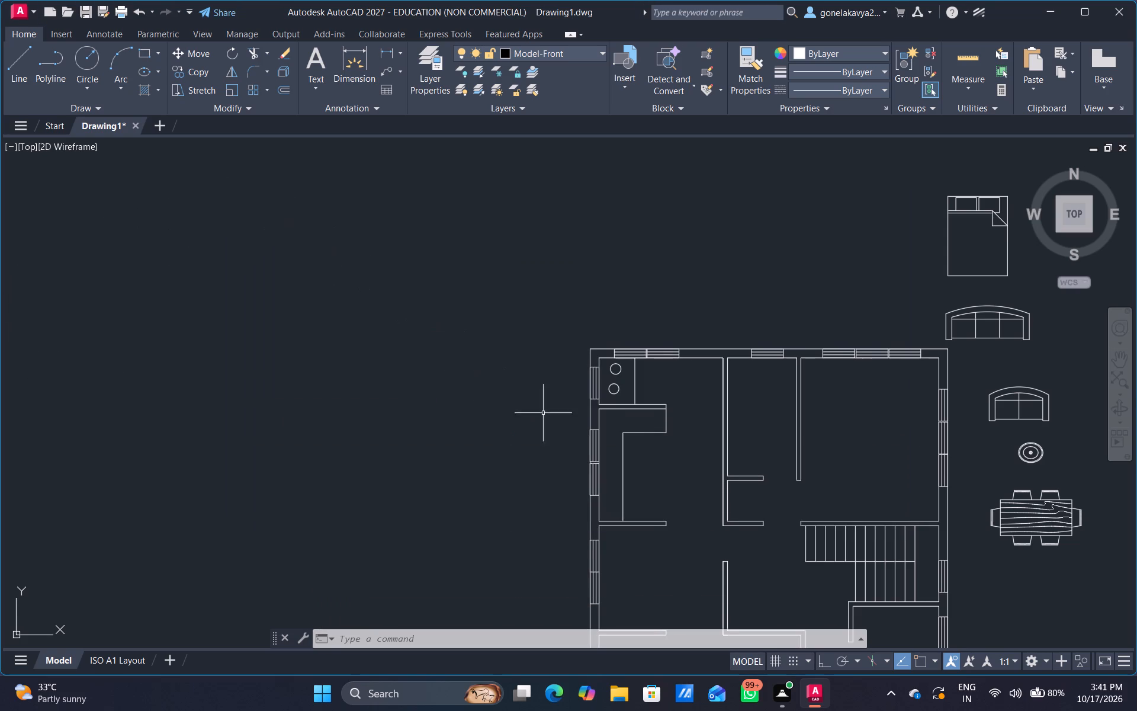
# Rotate the dining set outside the plan by 90 degrees with Ortho on, so its table runs vertically.
pyautogui.moveTo(620, 440); pyautogui.dragTo(336, 261, button='middle')
pyautogui.scroll(-1, 338, 263)
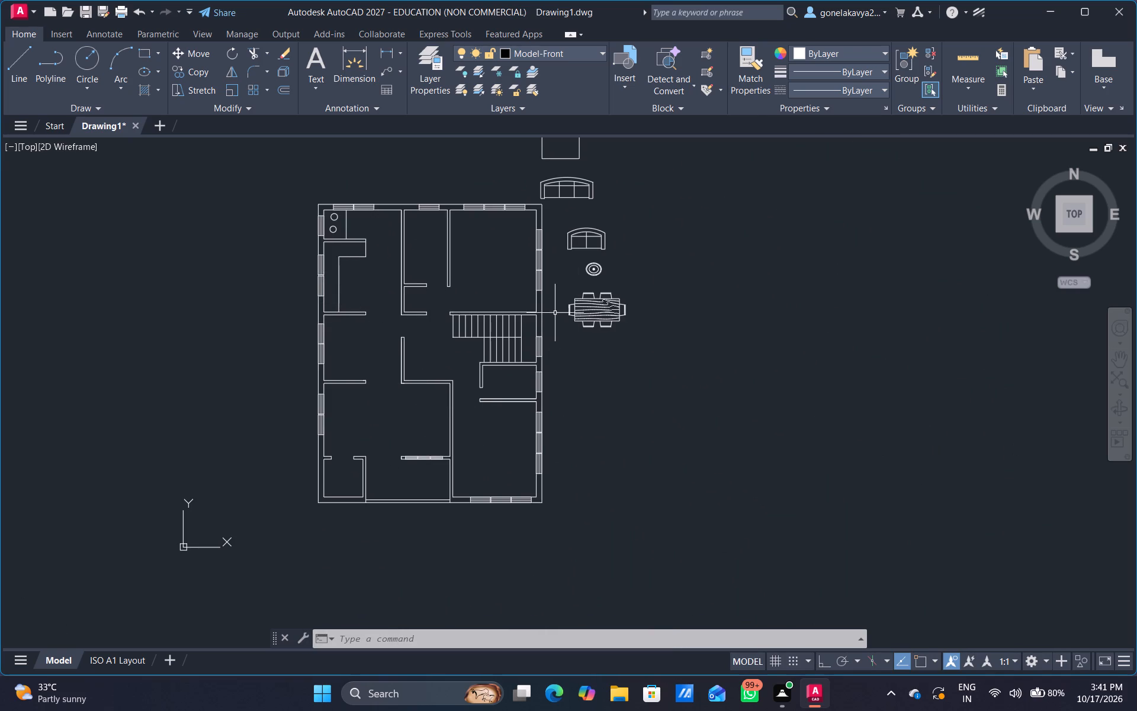
pyautogui.scroll(2, 599, 299)
pyautogui.click(606, 318)
pyautogui.rightClick(606, 322)
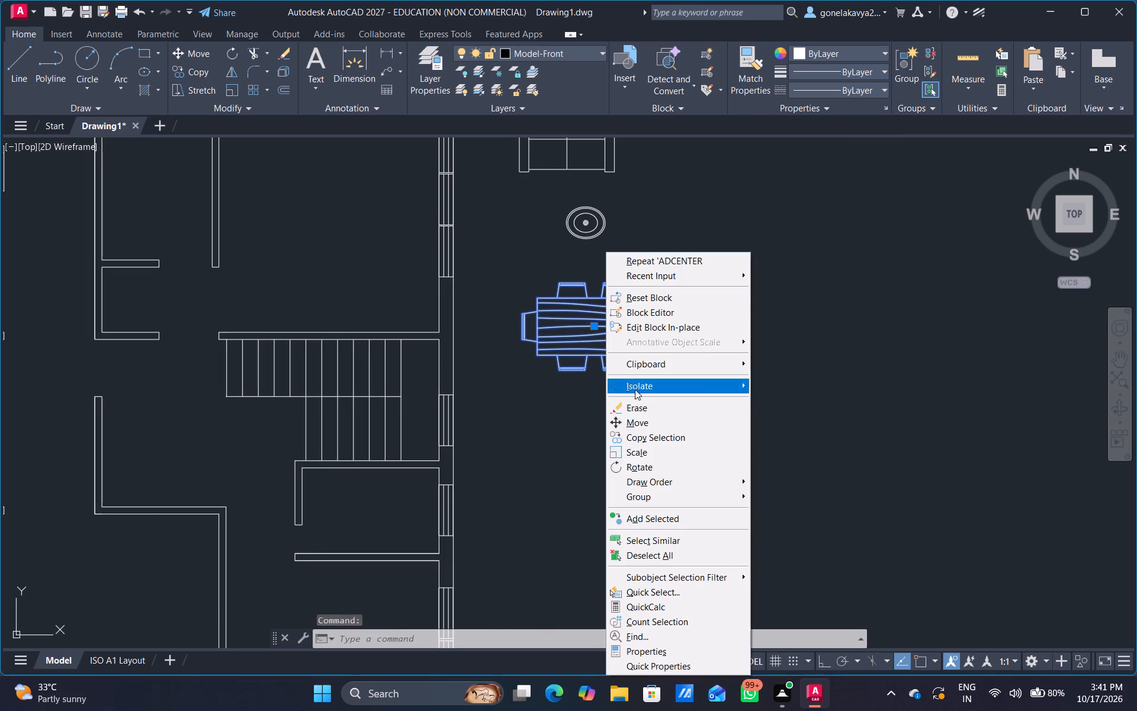
pyautogui.click(702, 461)
pyautogui.click(832, 670)
pyautogui.moveTo(804, 389); pyautogui.dragTo(798, 380)
pyautogui.click(786, 360)
pyautogui.scroll(-1, 602, 345)
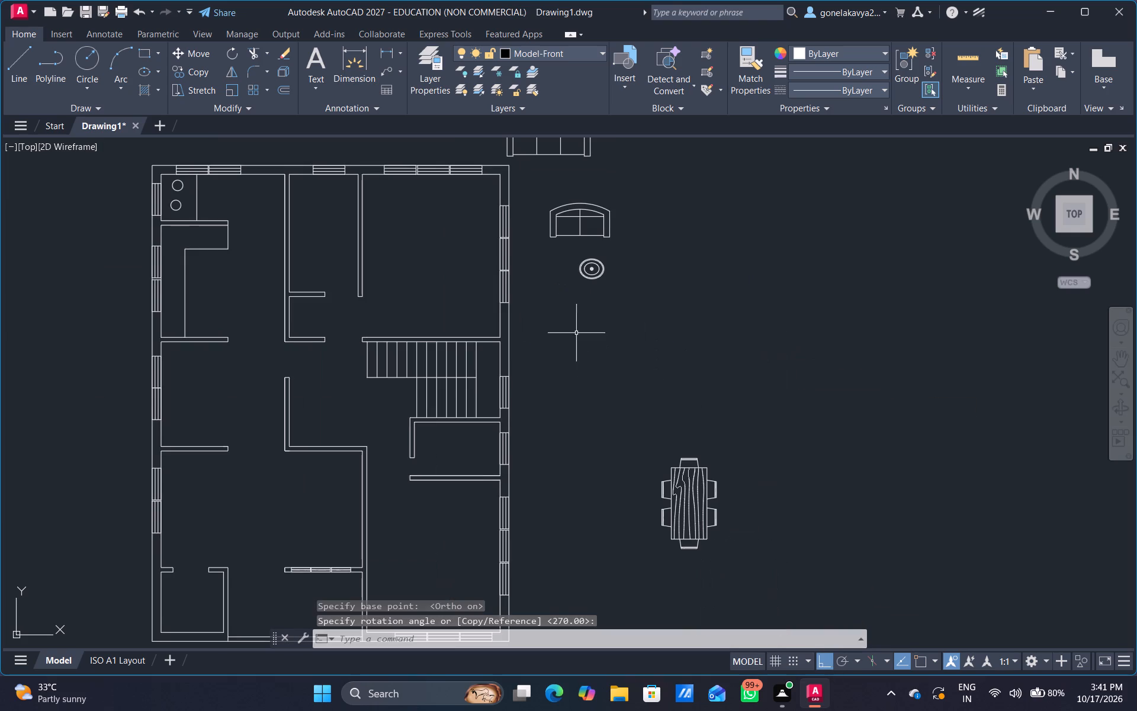
# Rotate the two-seat loveseat outside the plan by 270 degrees, so its back faces away from the plan.
pyautogui.moveTo(583, 337); pyautogui.dragTo(538, 444, button='middle')
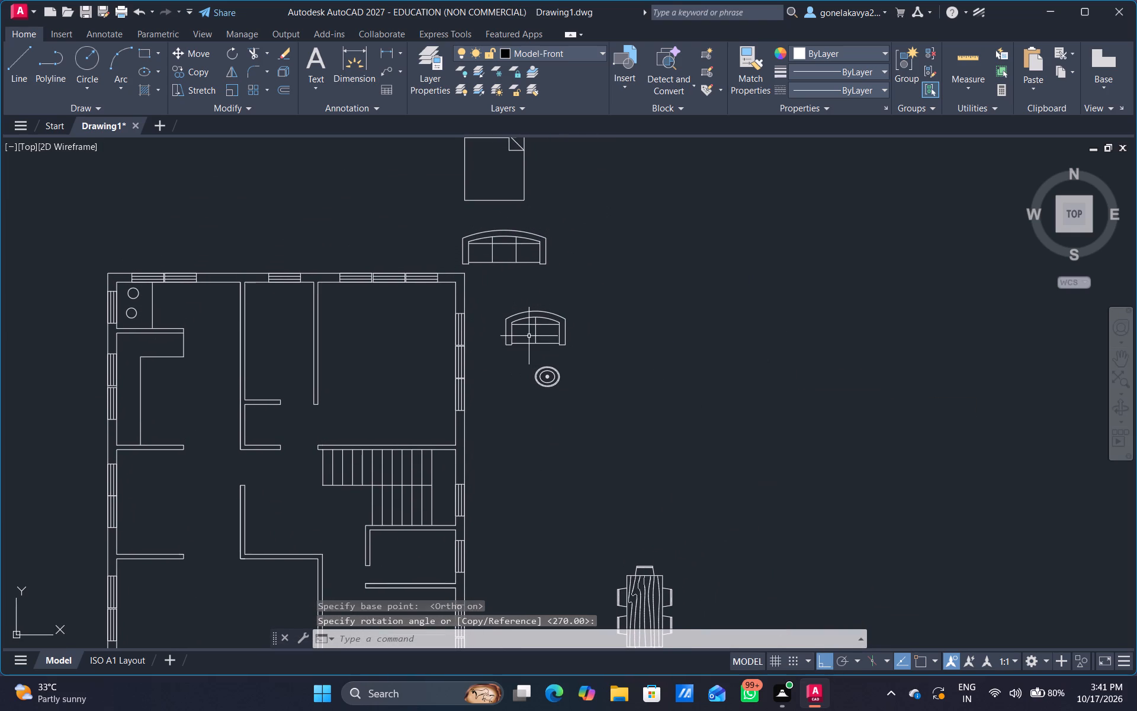
pyautogui.click(524, 320)
pyautogui.rightClick(524, 320)
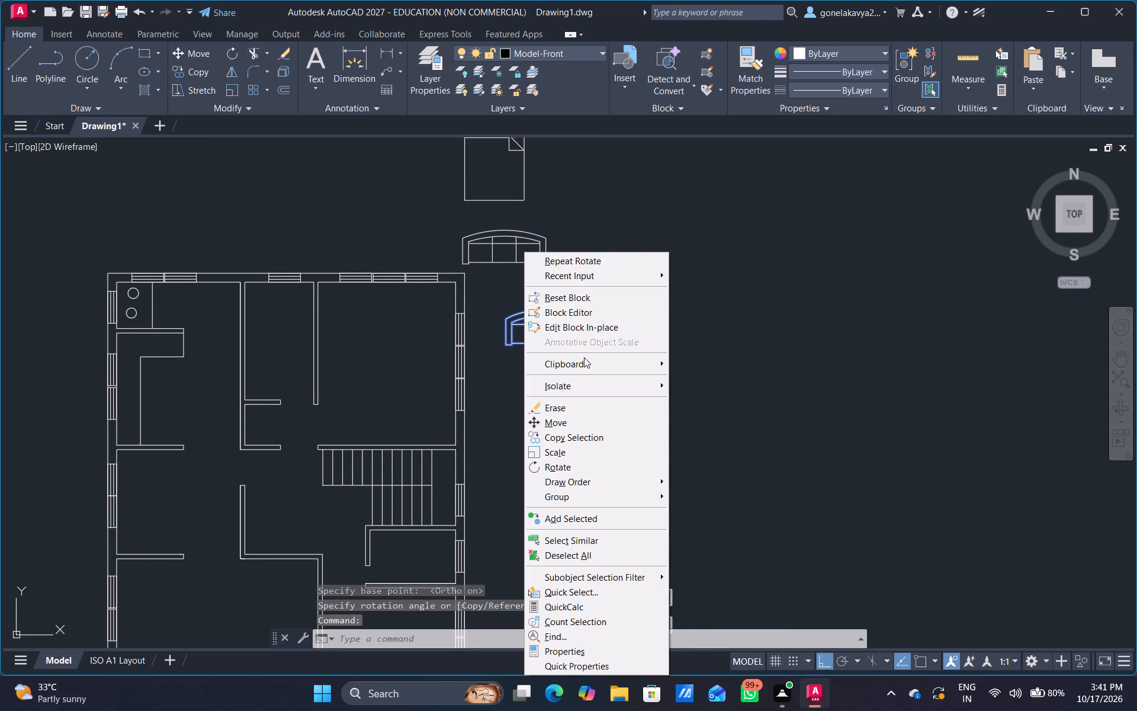
pyautogui.click(610, 465)
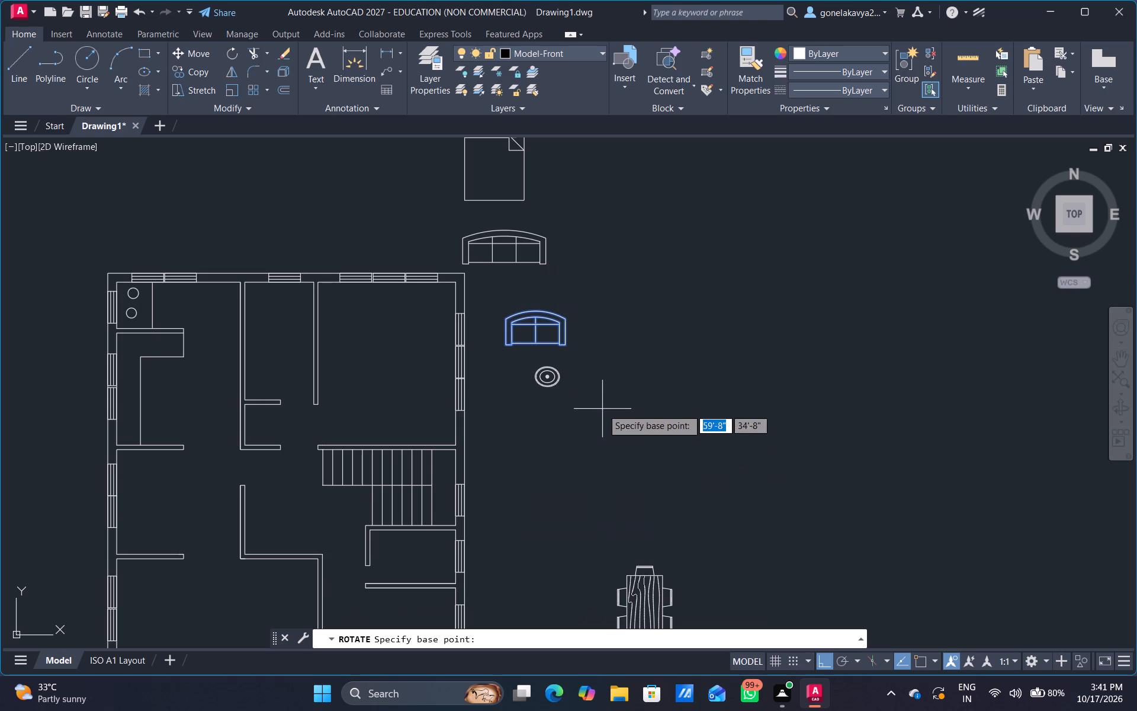
pyautogui.click(602, 409)
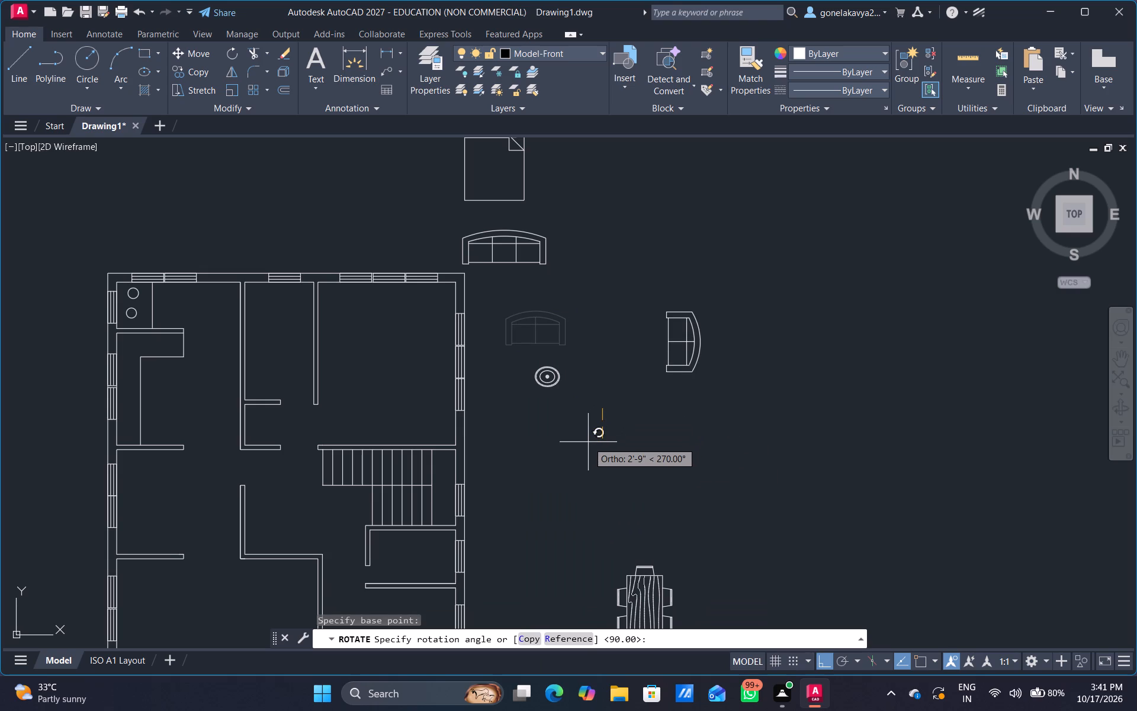
pyautogui.click(588, 442)
# Rotate the queen bed above the sofa by 270 degrees, so its pillows face away from the plan.
pyautogui.scroll(-1, 517, 401)
pyautogui.moveTo(522, 404); pyautogui.dragTo(521, 405, button='middle')
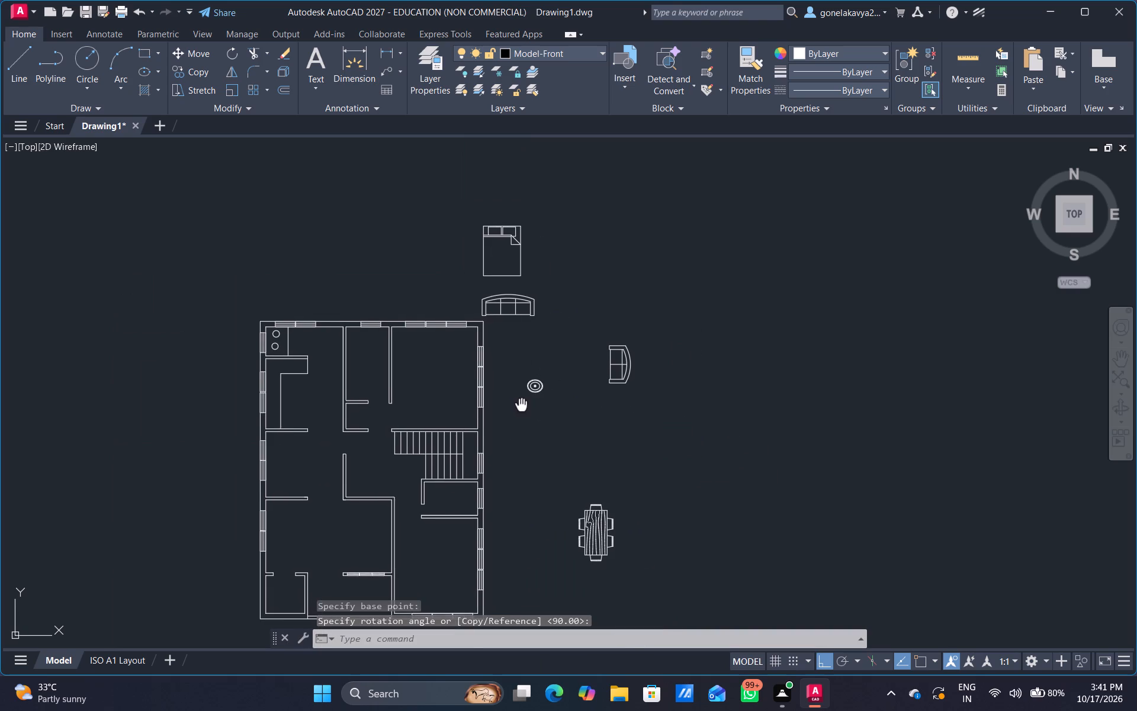
pyautogui.moveTo(521, 405); pyautogui.dragTo(509, 462, button='middle')
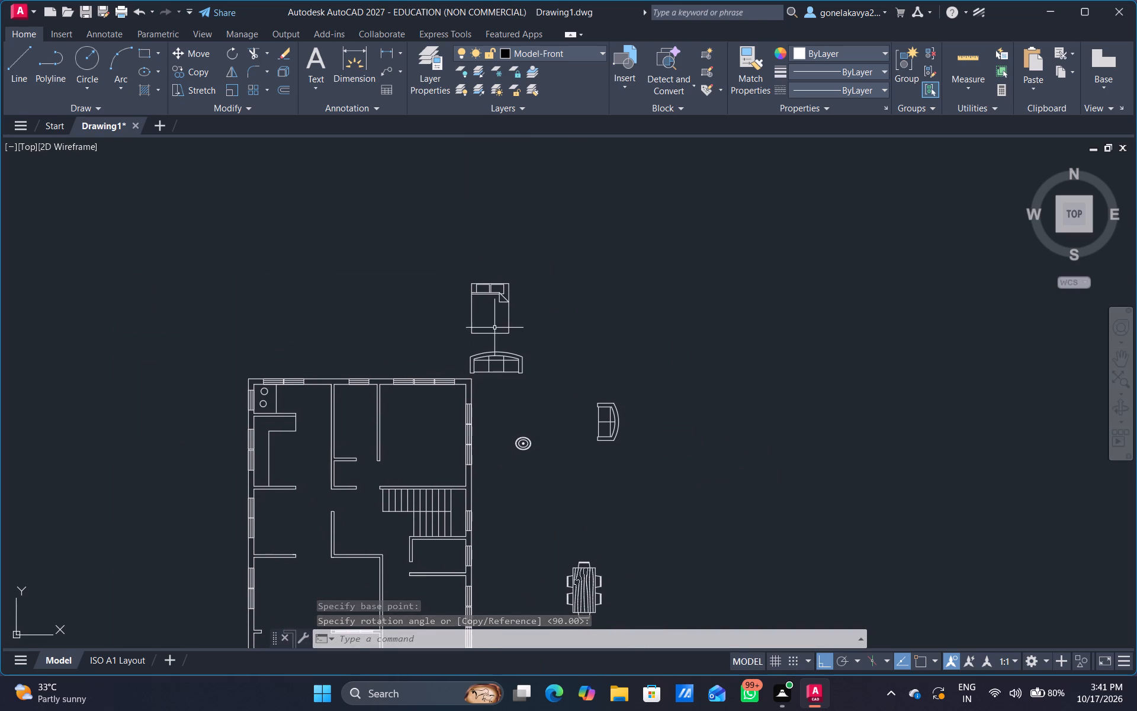
pyautogui.scroll(2, 494, 328)
pyautogui.click(461, 243)
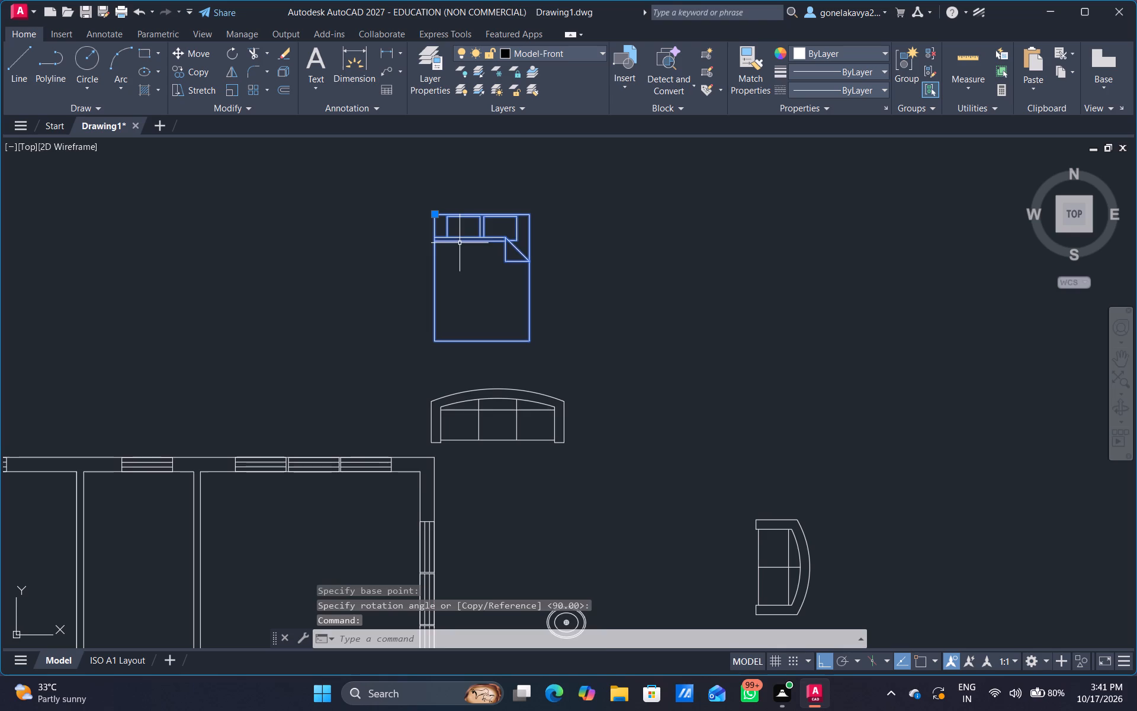
pyautogui.rightClick(460, 244)
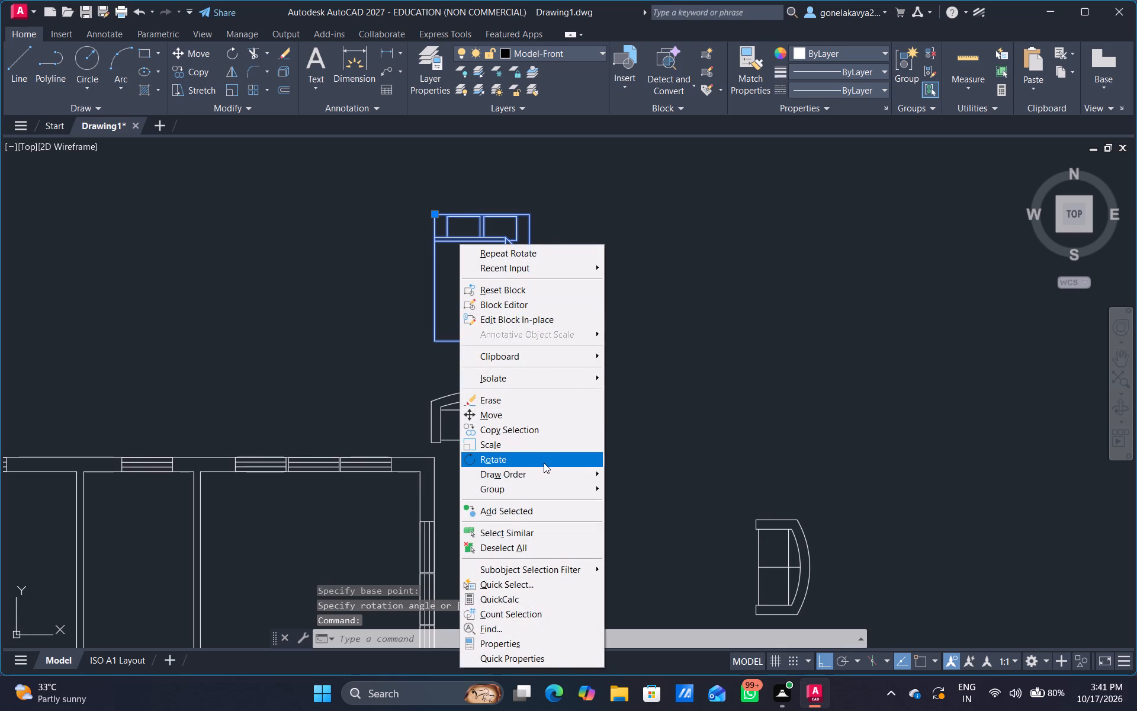
pyautogui.click(543, 463)
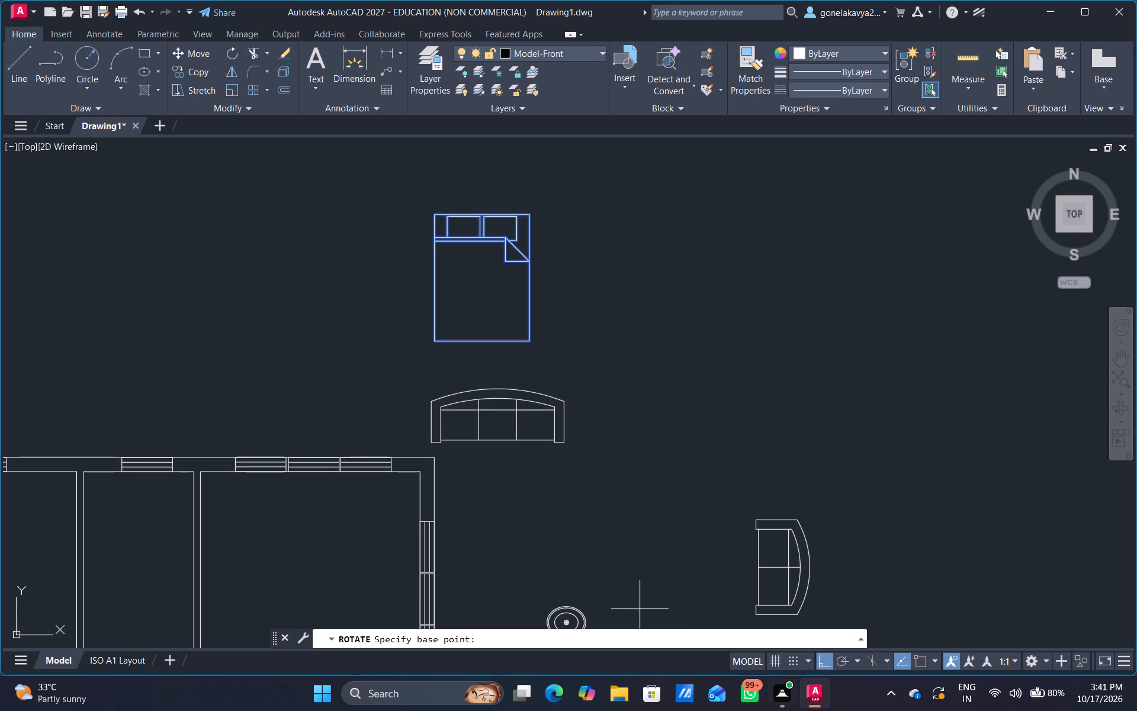
pyautogui.moveTo(644, 473); pyautogui.dragTo(614, 533)
pyautogui.click(608, 529)
# Copy the rotated bed into the upper-right room of the plan, above the staircase, with Ortho off.
pyautogui.scroll(-2, 699, 397)
pyautogui.moveTo(668, 435); pyautogui.dragTo(664, 435, button='middle')
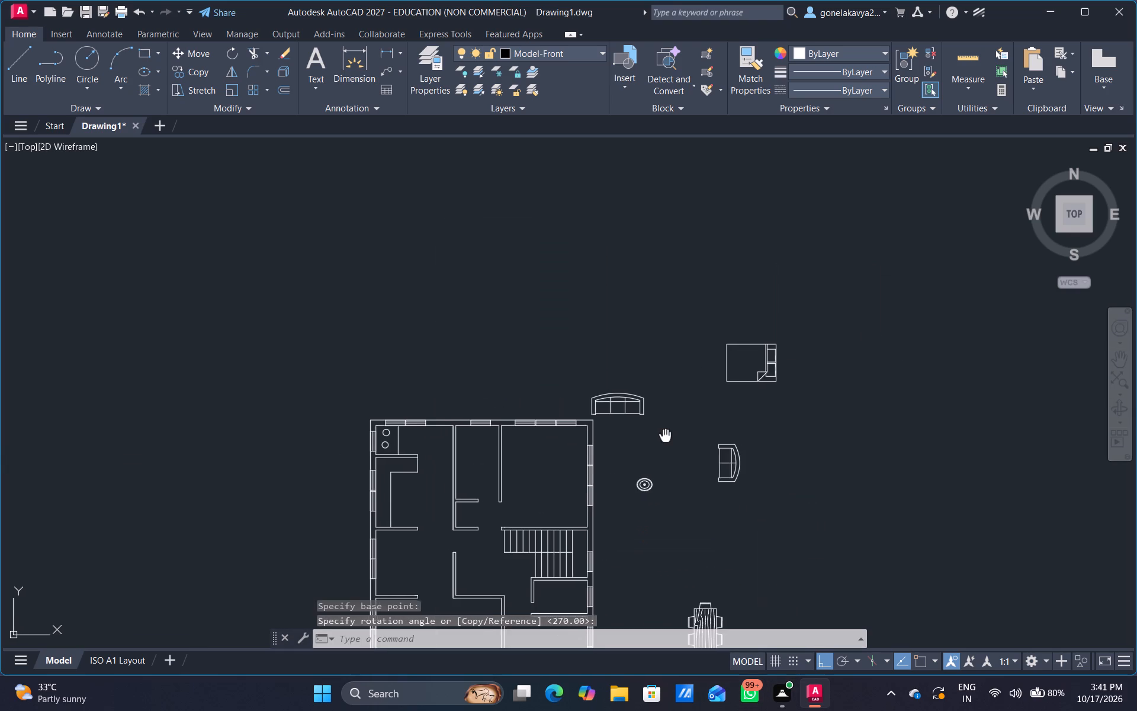
pyautogui.moveTo(664, 435); pyautogui.dragTo(509, 349, button='middle')
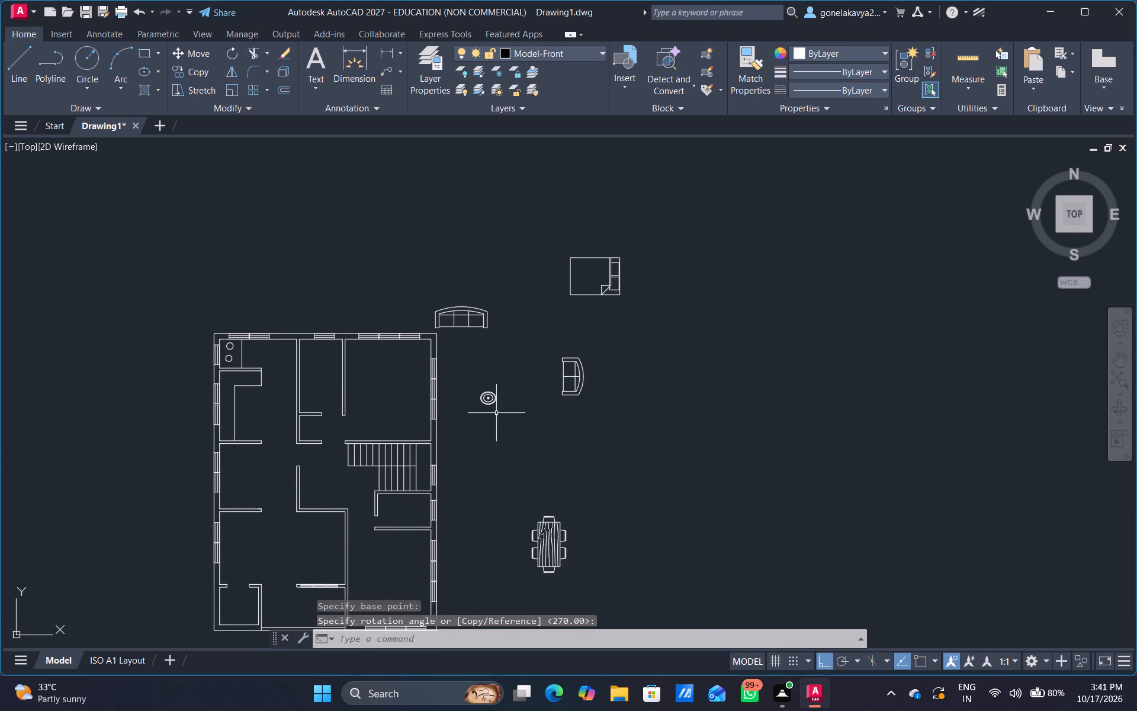
pyautogui.scroll(1, 495, 411)
pyautogui.moveTo(497, 402); pyautogui.dragTo(441, 481, button='middle')
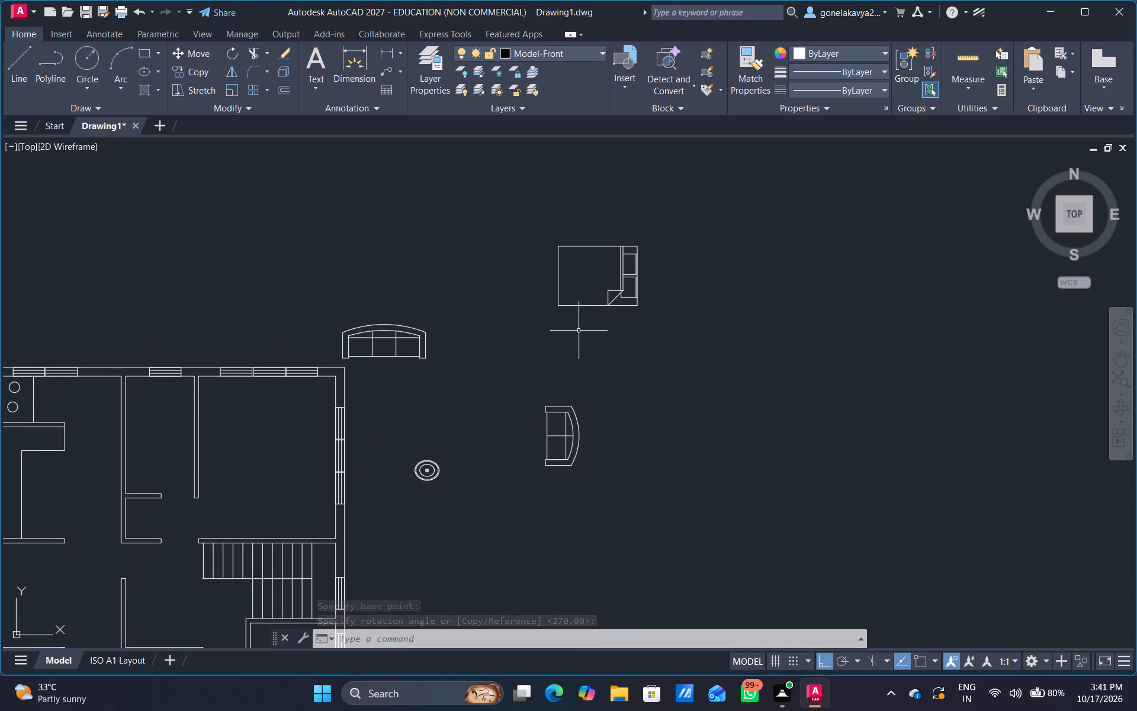
pyautogui.click(624, 289)
pyautogui.moveTo(618, 329); pyautogui.dragTo(613, 335, button='right')
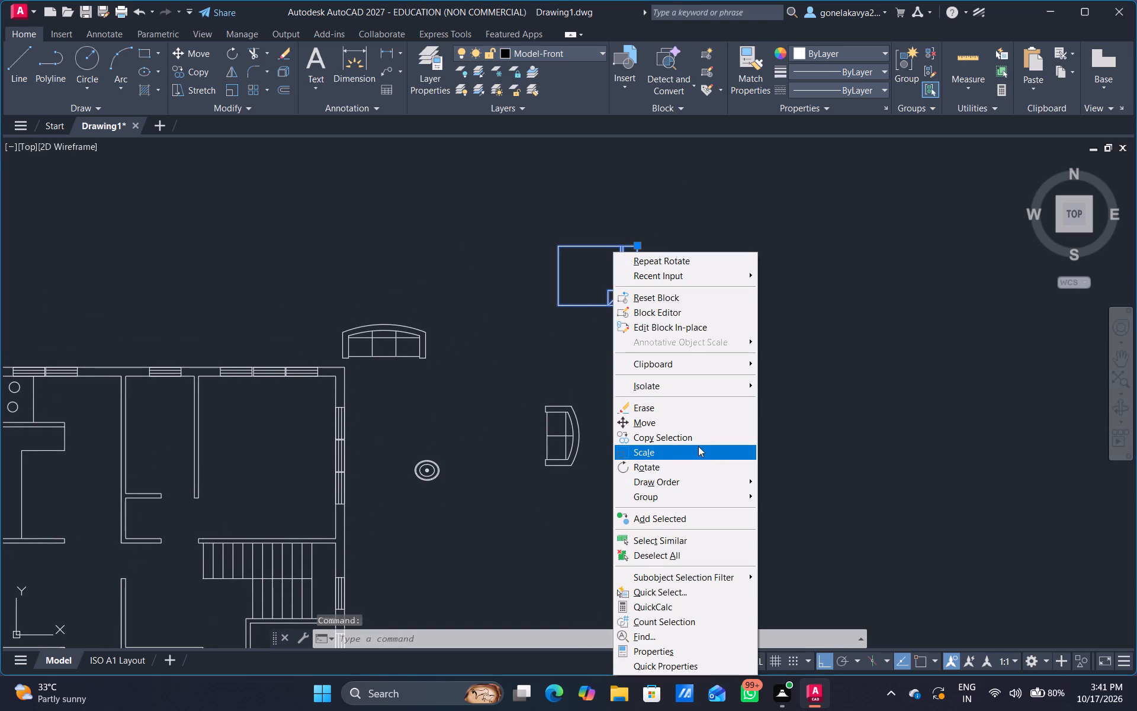
pyautogui.click(693, 433)
pyautogui.moveTo(624, 372); pyautogui.dragTo(616, 377)
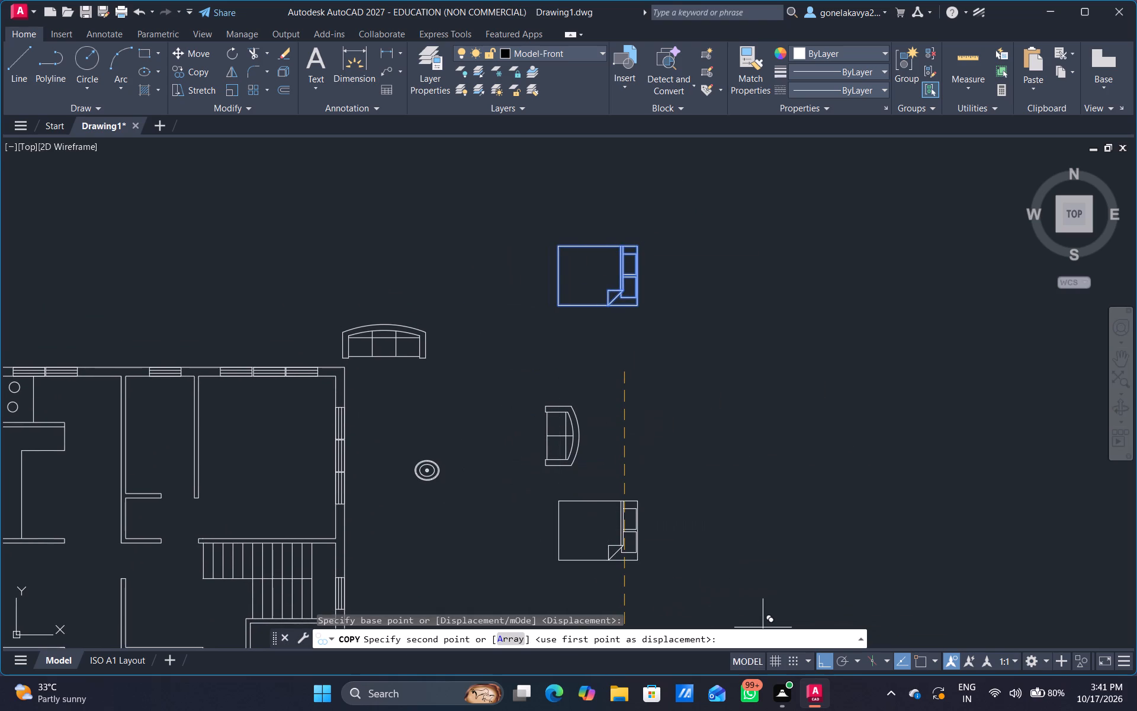
pyautogui.click(824, 666)
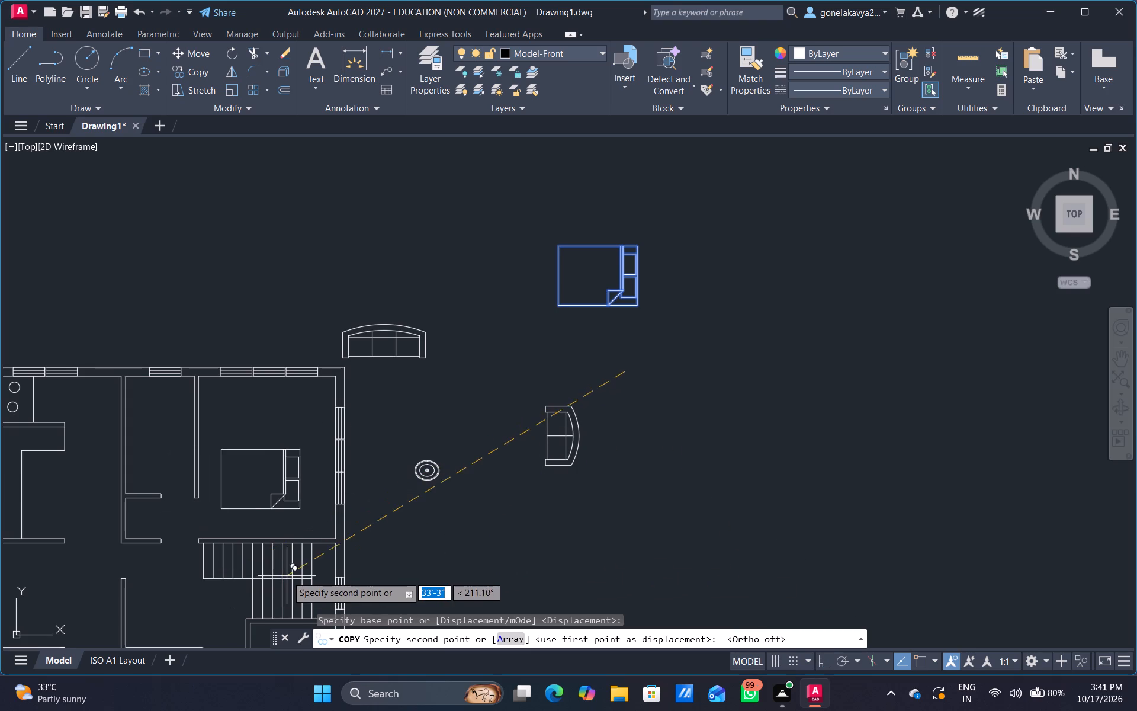
pyautogui.scroll(1, 287, 559)
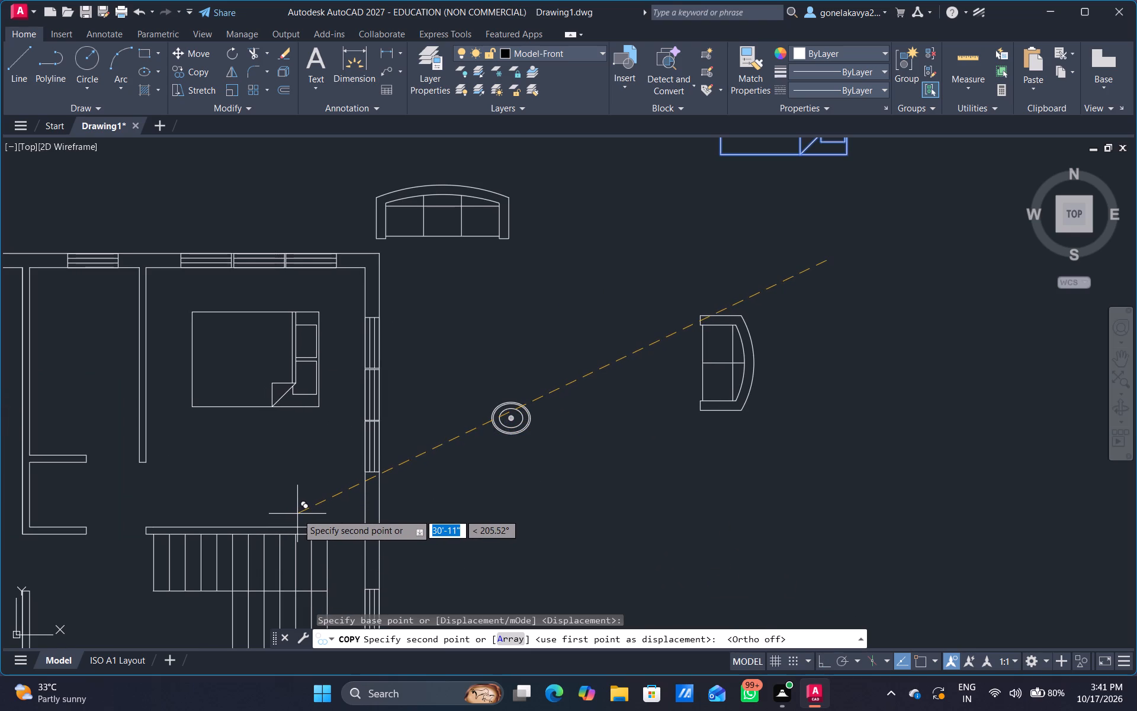
pyautogui.click(297, 514)
# Place a second copy of the bed in the lower-right room of the plan and end the Copy command.
pyautogui.scroll(-3, 320, 525)
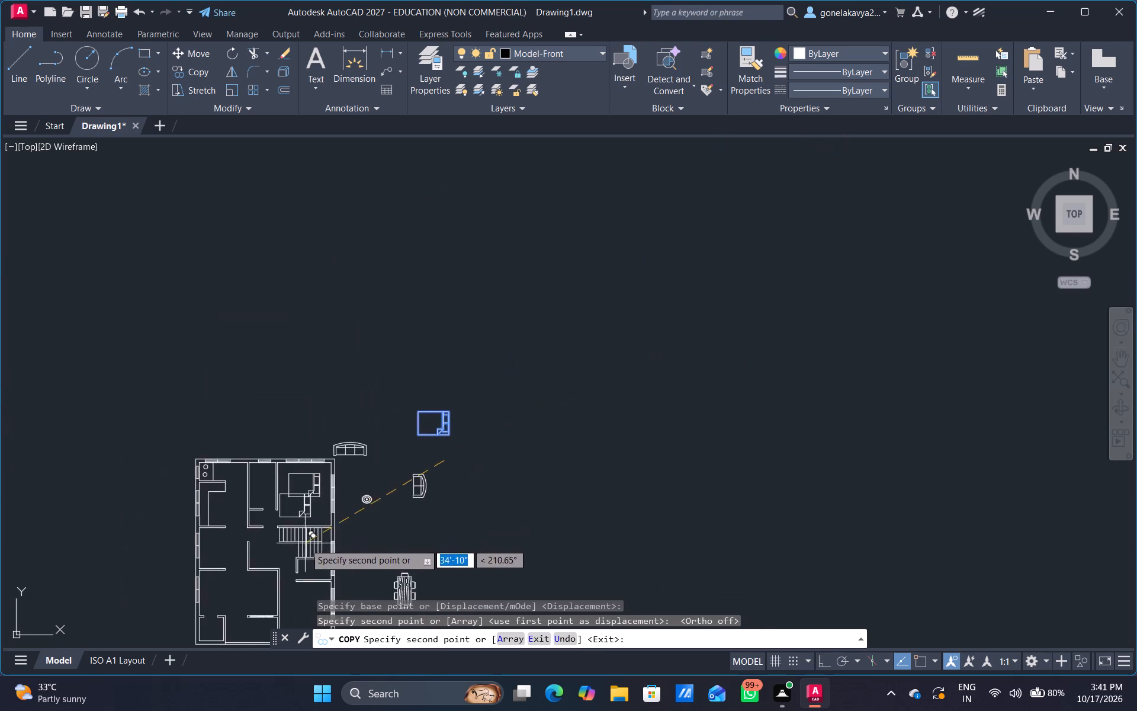
pyautogui.moveTo(303, 545); pyautogui.dragTo(341, 374, button='middle')
pyautogui.scroll(3, 345, 485)
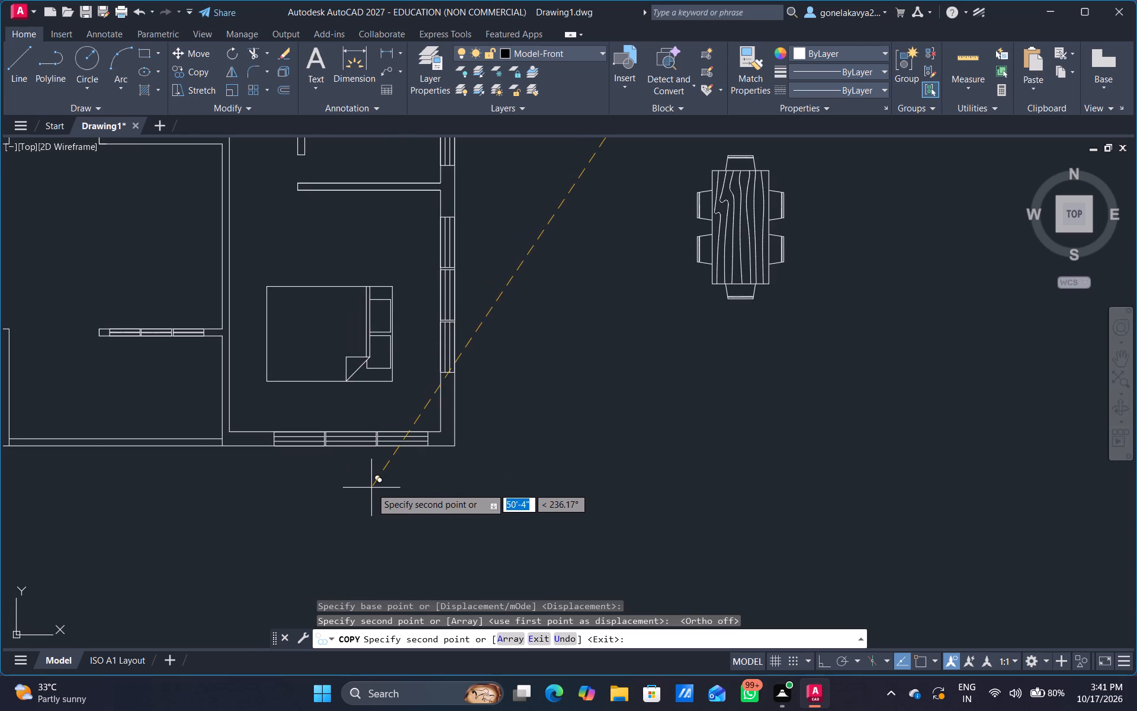
pyautogui.click(371, 488)
pyautogui.scroll(-1, 298, 509)
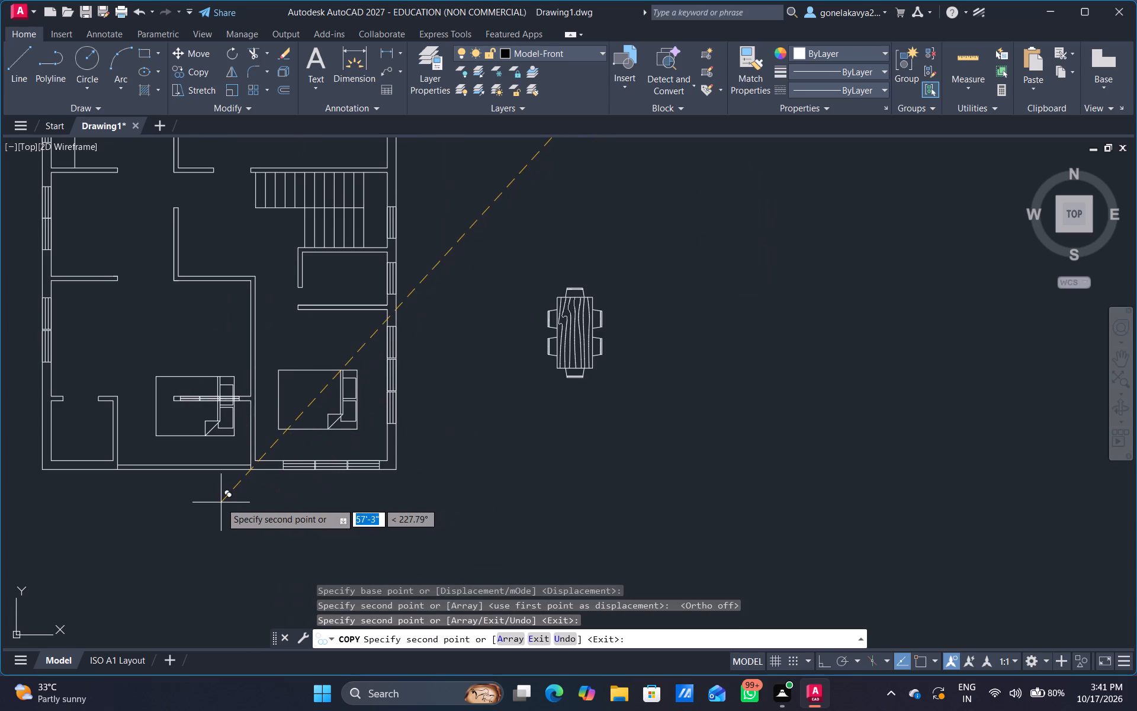
pyautogui.moveTo(205, 435); pyautogui.dragTo(231, 640, button='middle')
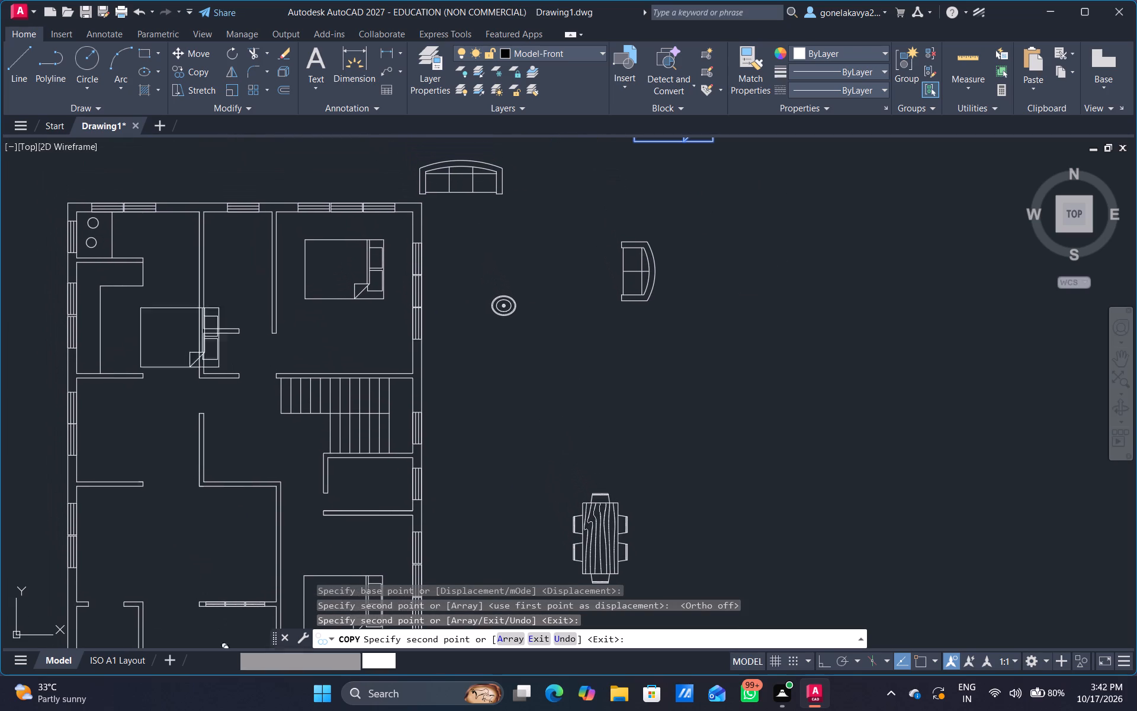
pyautogui.press('Escape')
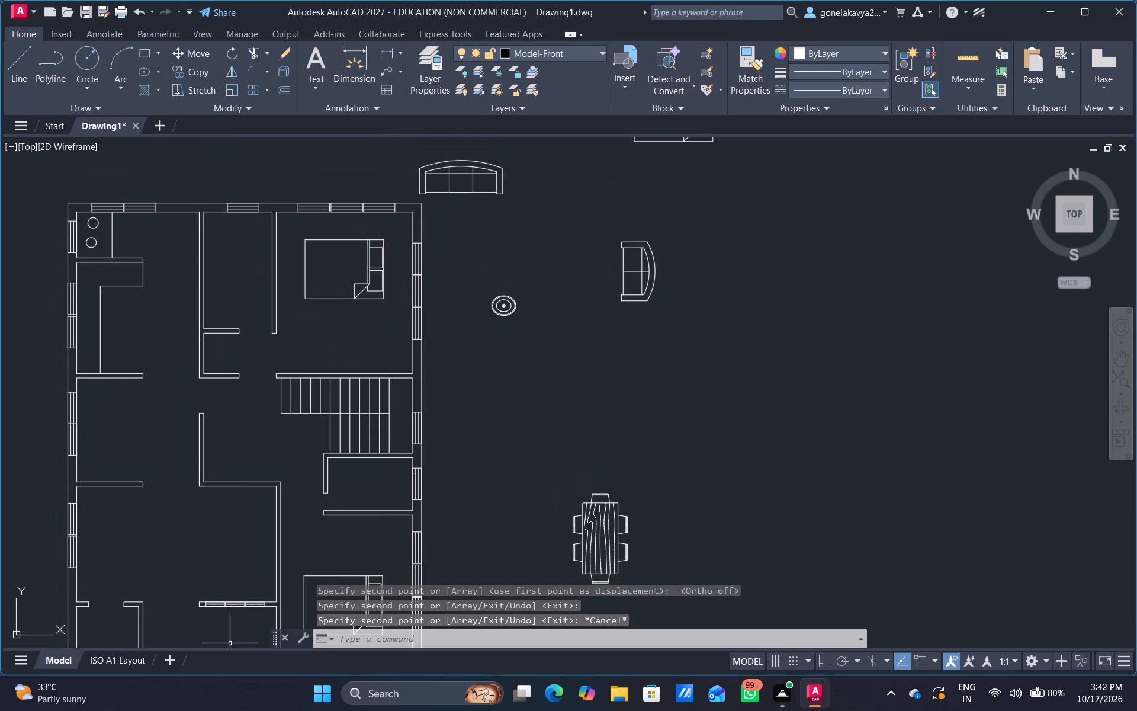
# Move the oval sink onto the short upper leg of the L-shaped kitchen counter, below the two-circle fixture.
pyautogui.click(499, 310)
pyautogui.rightClick(499, 310)
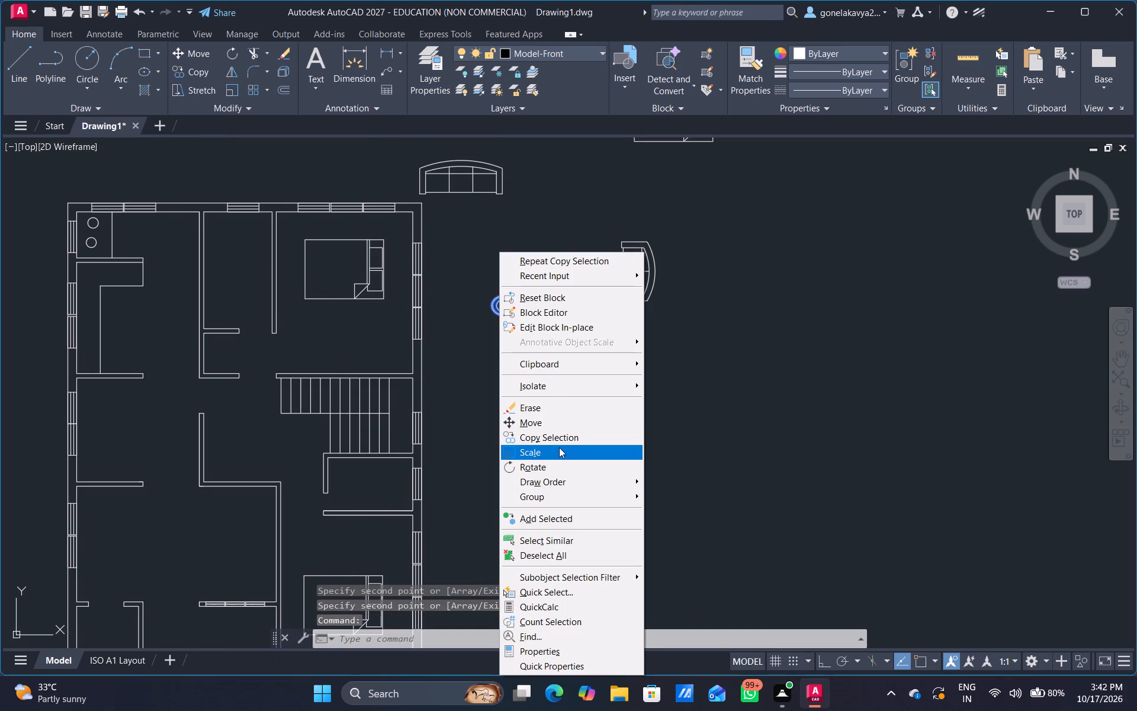
pyautogui.click(568, 419)
pyautogui.moveTo(523, 344); pyautogui.dragTo(477, 332)
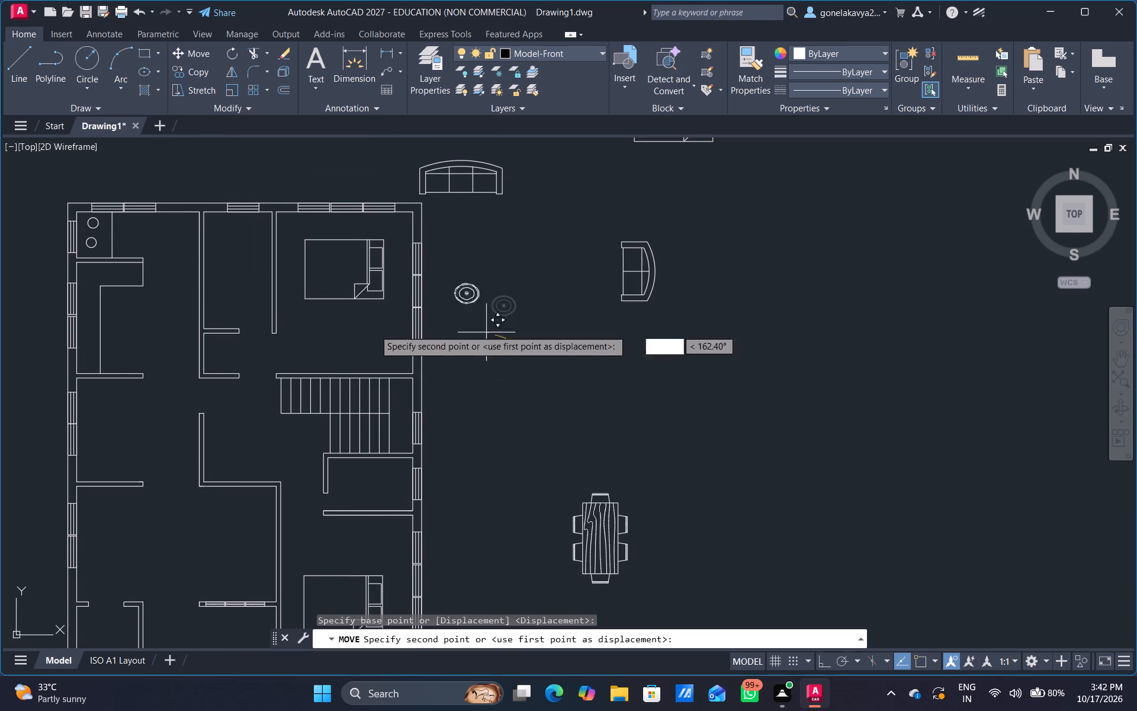
pyautogui.click(141, 314)
pyautogui.scroll(-1, 286, 432)
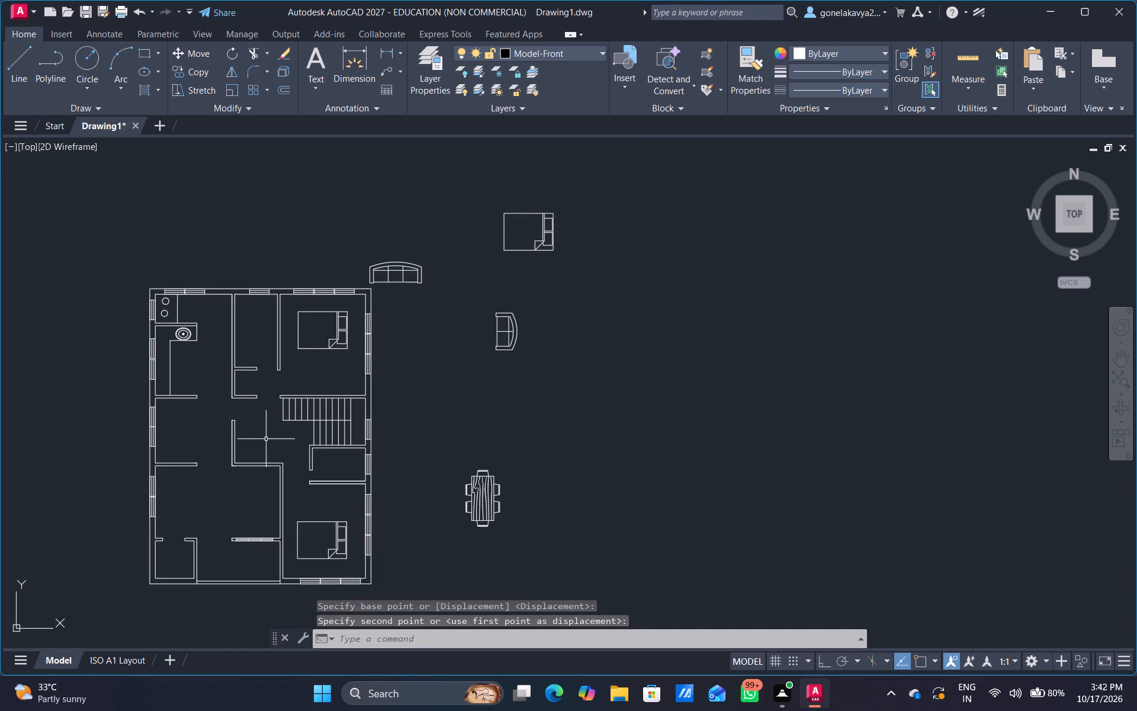
pyautogui.moveTo(260, 436); pyautogui.dragTo(253, 319, button='middle')
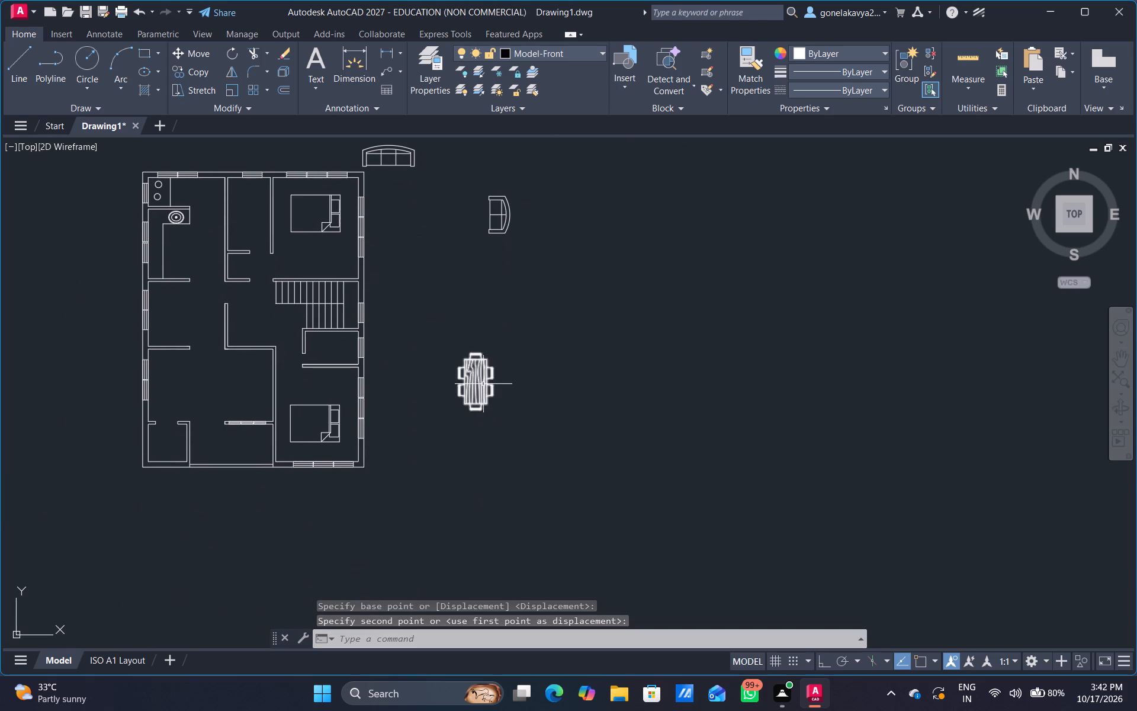
# Move the six-chair dining table from outside the plan into the room directly below the kitchen.
pyautogui.click(481, 384)
pyautogui.rightClick(481, 384)
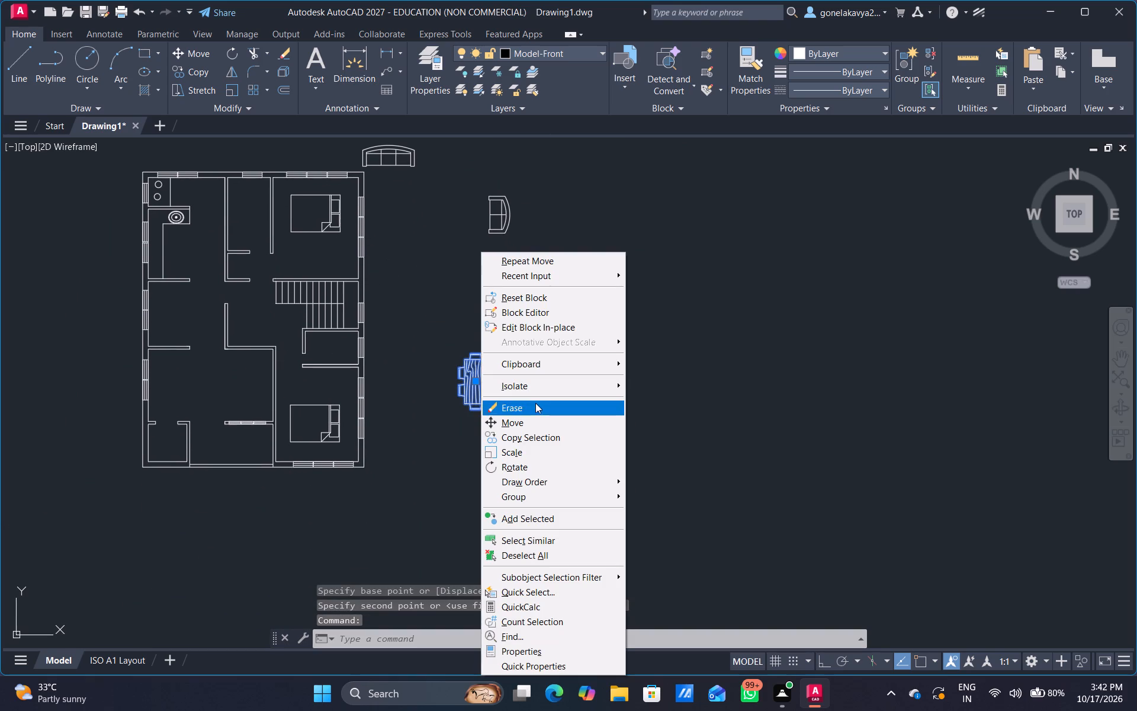
pyautogui.click(531, 423)
pyautogui.click(516, 395)
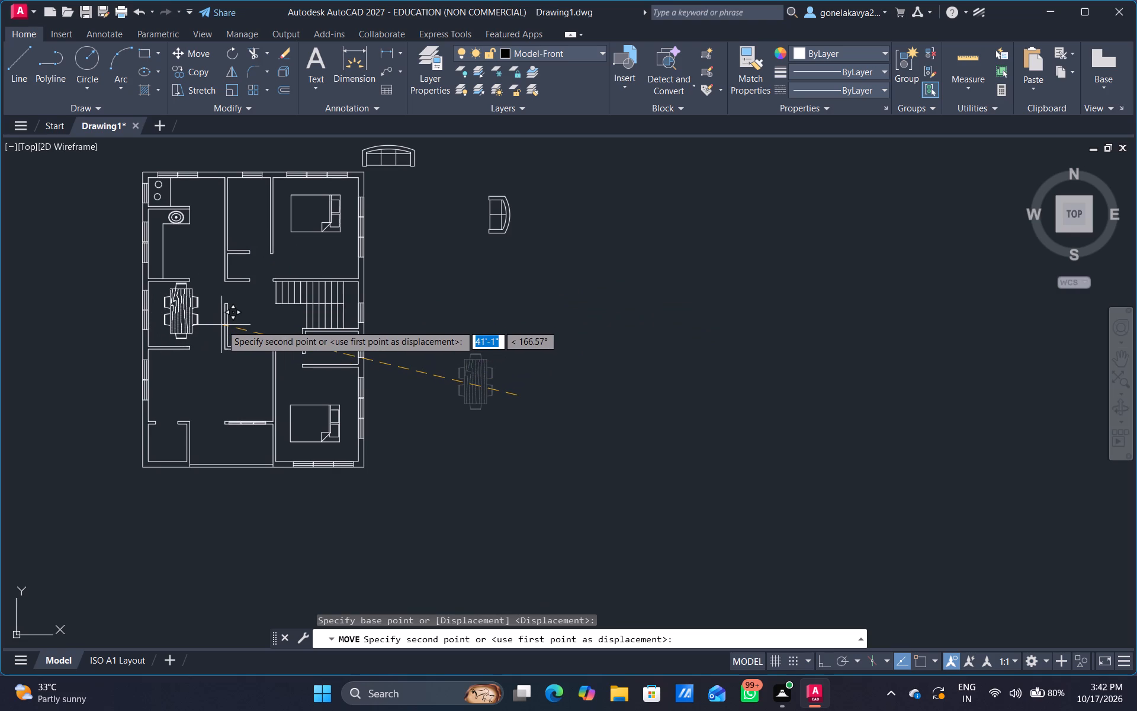
pyautogui.click(214, 329)
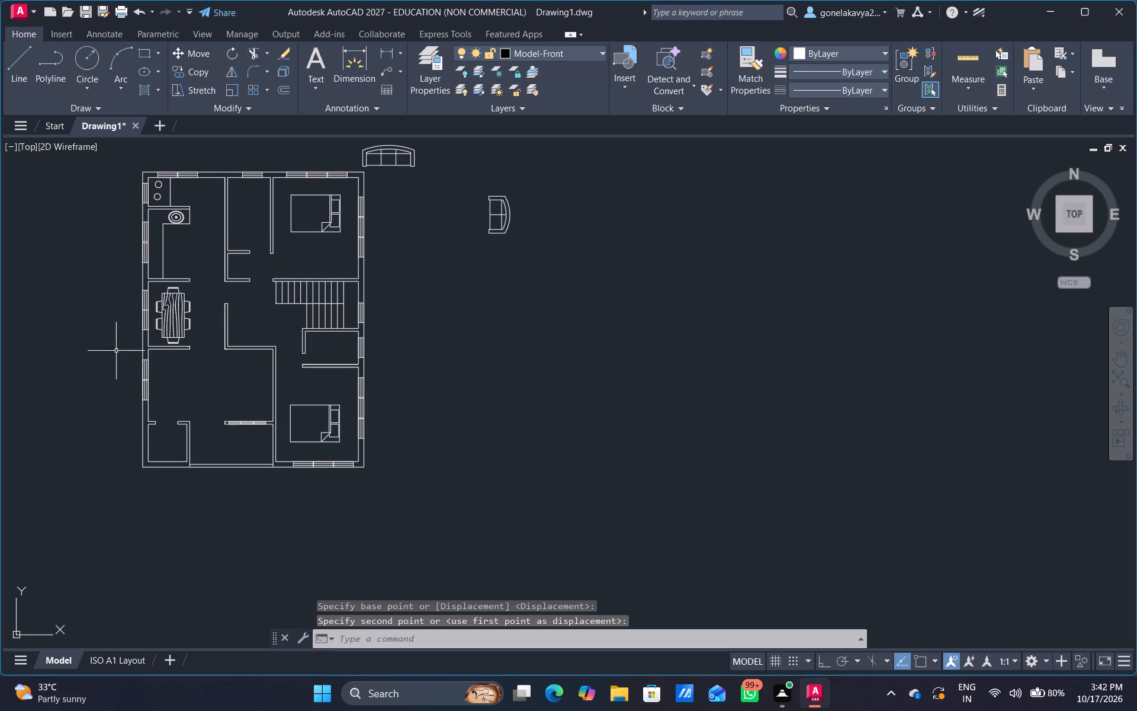
# Scale the dining table block down freehand to roughly 60 percent of its size.
pyautogui.scroll(4, 203, 312)
pyautogui.moveTo(113, 334); pyautogui.dragTo(255, 316)
pyautogui.scroll(-1, 201, 328)
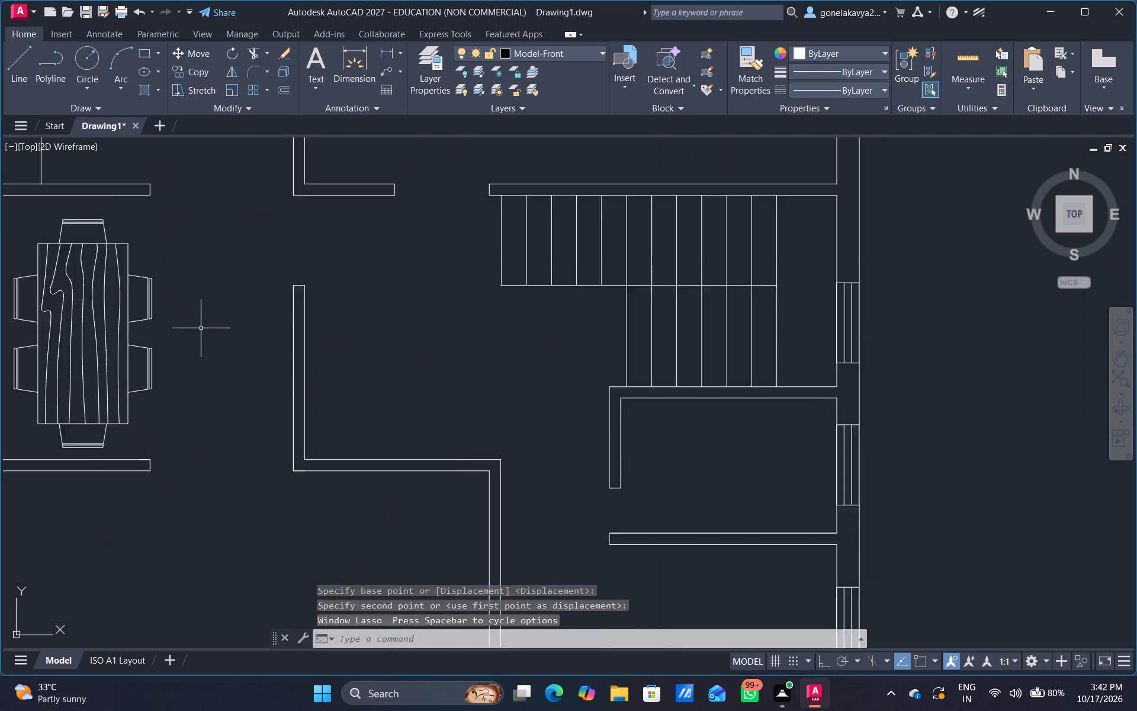
pyautogui.scroll(-2, 201, 328)
pyautogui.moveTo(210, 335); pyautogui.dragTo(278, 337, button='middle')
pyautogui.click(233, 344)
pyautogui.rightClick(232, 344)
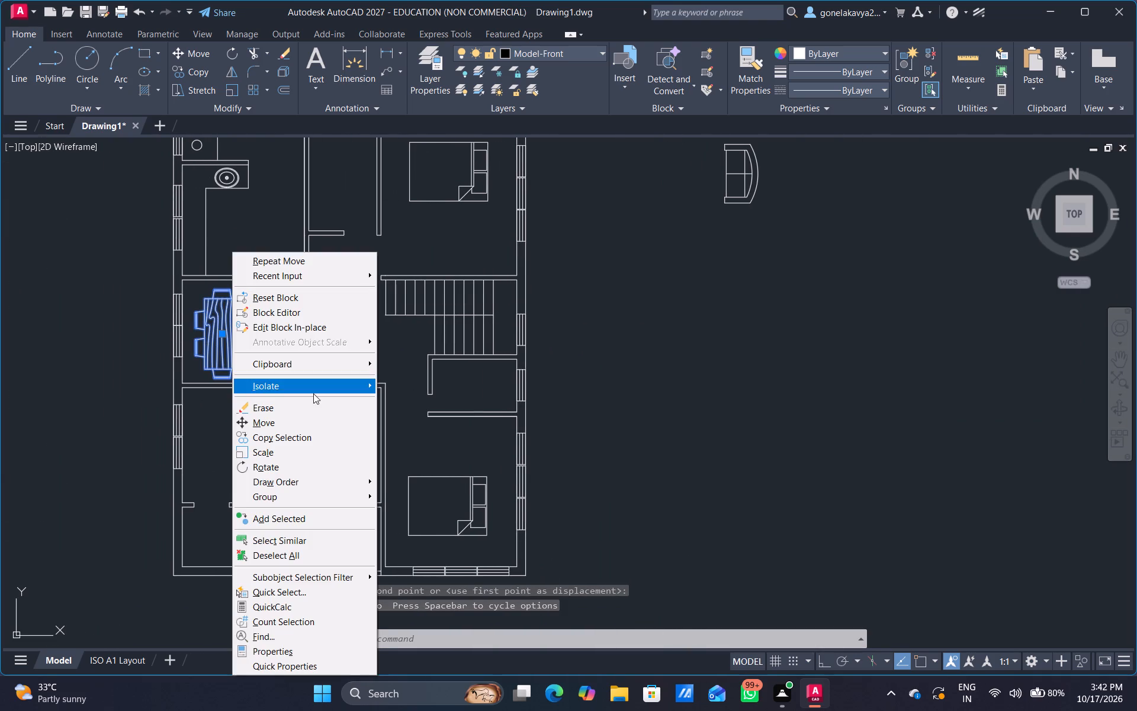
pyautogui.click(306, 448)
pyautogui.click(295, 425)
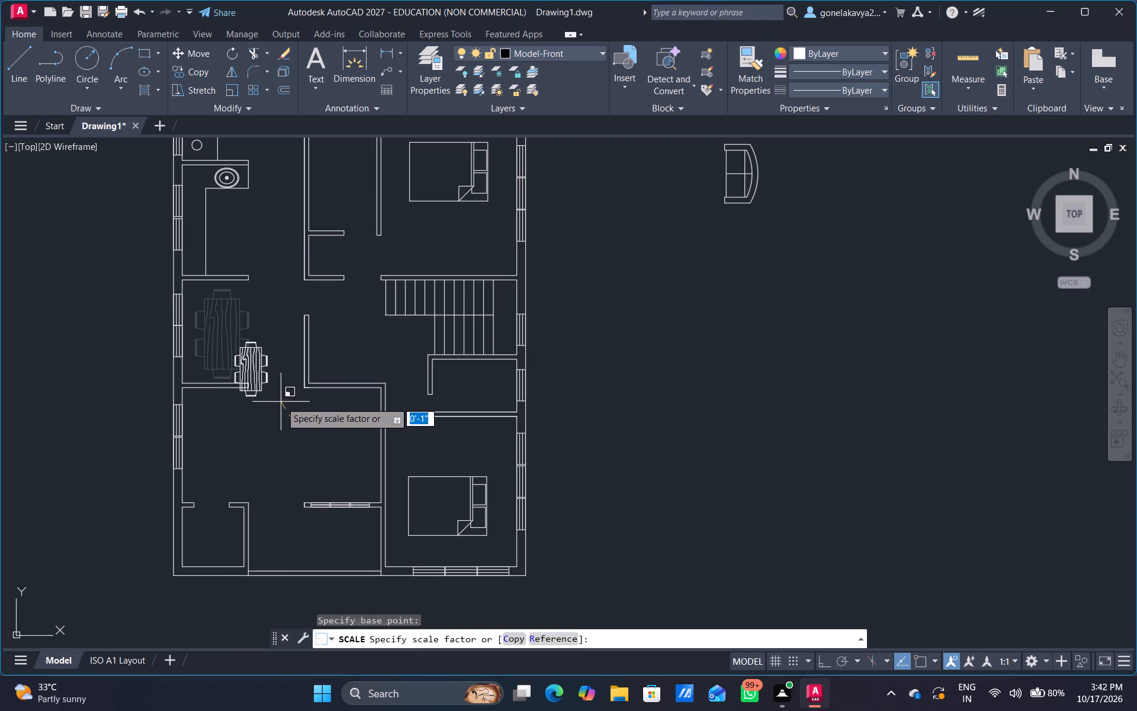
pyautogui.click(281, 402)
# Move the reduced dining table back to the middle of the dining room, clear of its walls.
pyautogui.click(249, 370)
pyautogui.rightClick(249, 370)
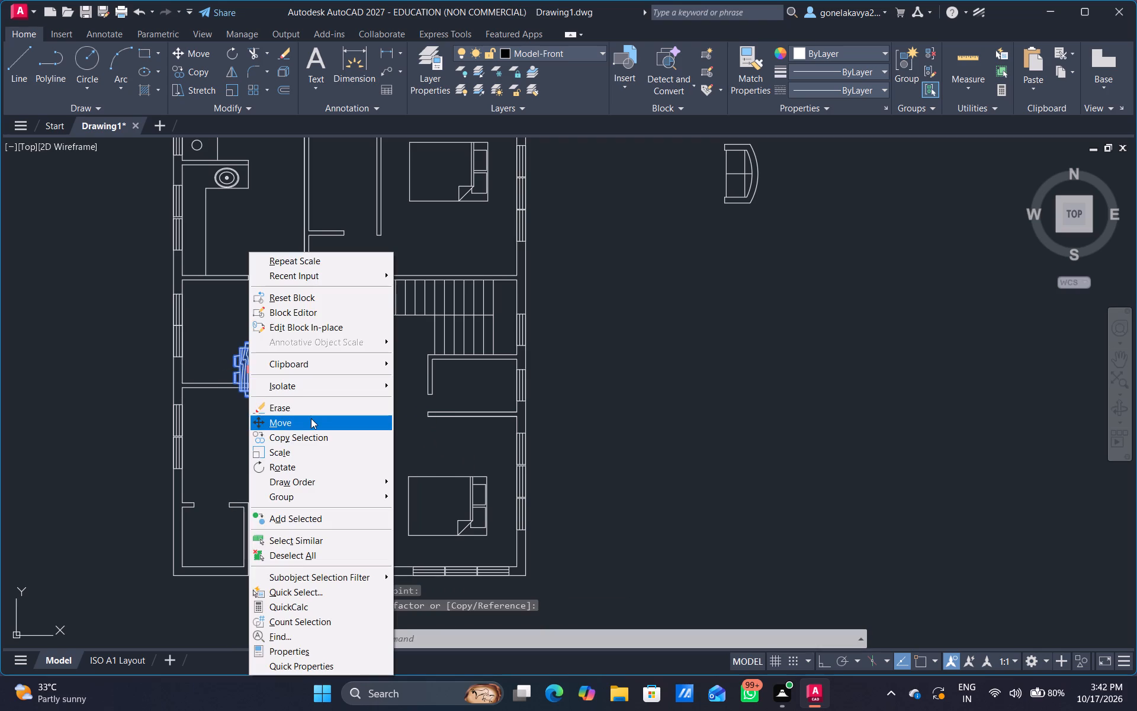
pyautogui.click(311, 418)
pyautogui.moveTo(282, 396); pyautogui.dragTo(277, 388)
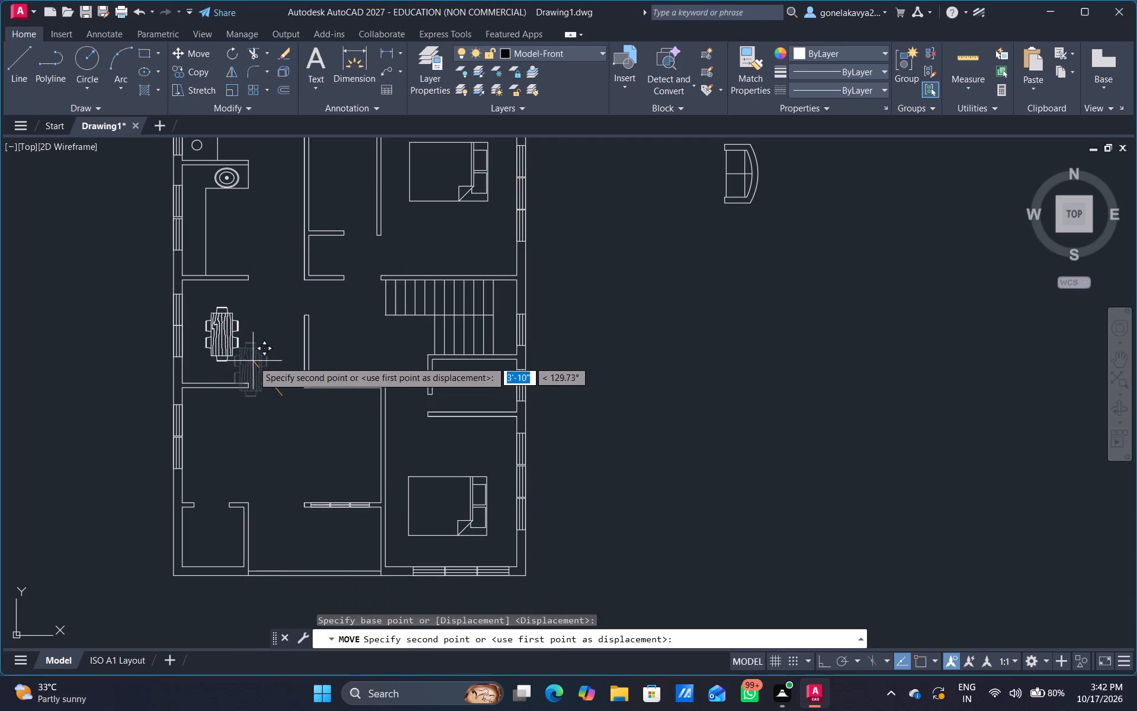
pyautogui.click(253, 361)
# Scale the two-seat sofa outside the plan down freehand to roughly two thirds of its size.
pyautogui.moveTo(314, 443); pyautogui.dragTo(208, 474, button='middle')
pyautogui.scroll(-2, 392, 439)
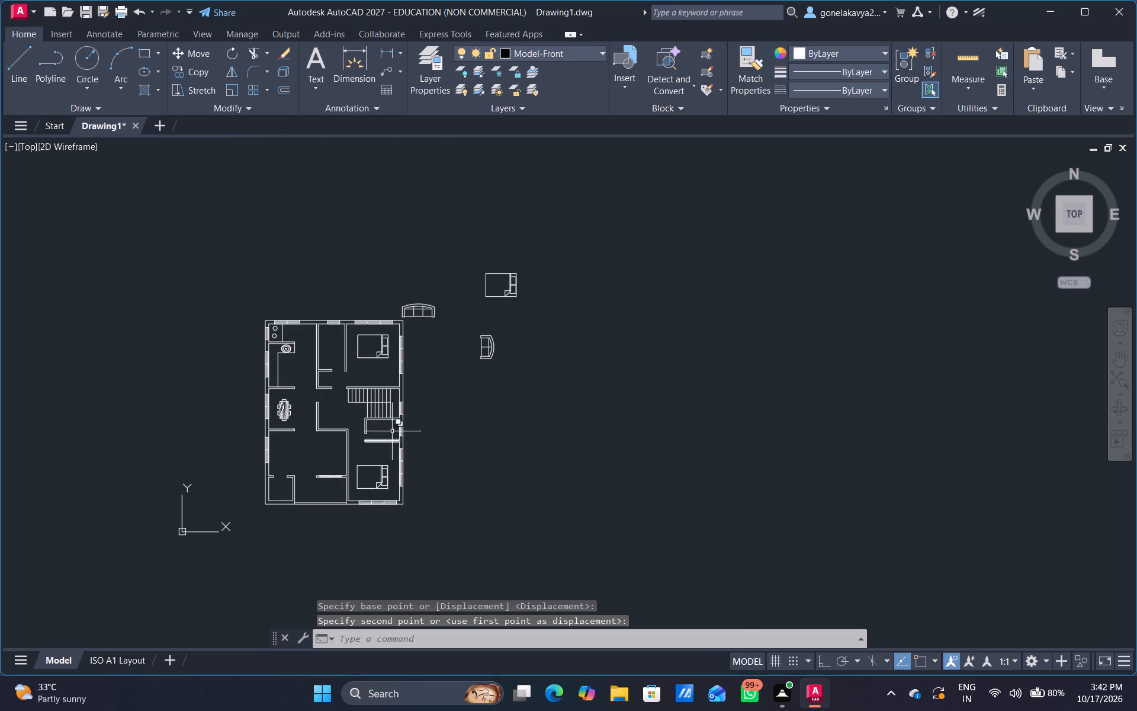
pyautogui.scroll(1, 453, 366)
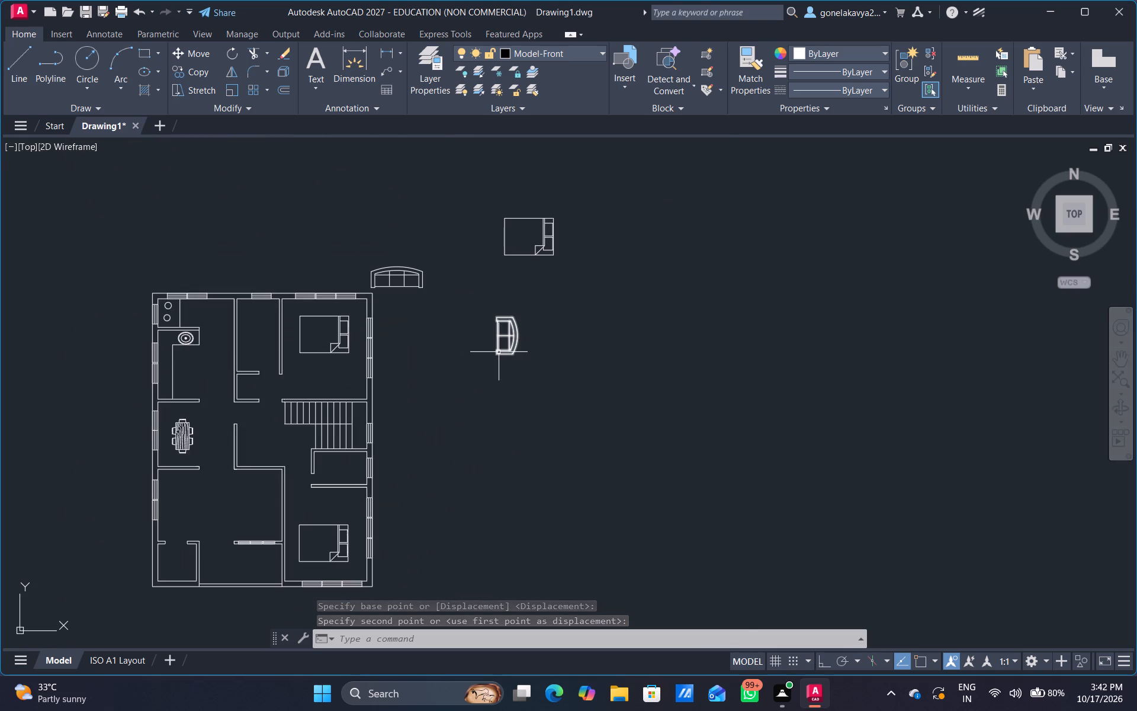
pyautogui.click(502, 352)
pyautogui.rightClick(502, 352)
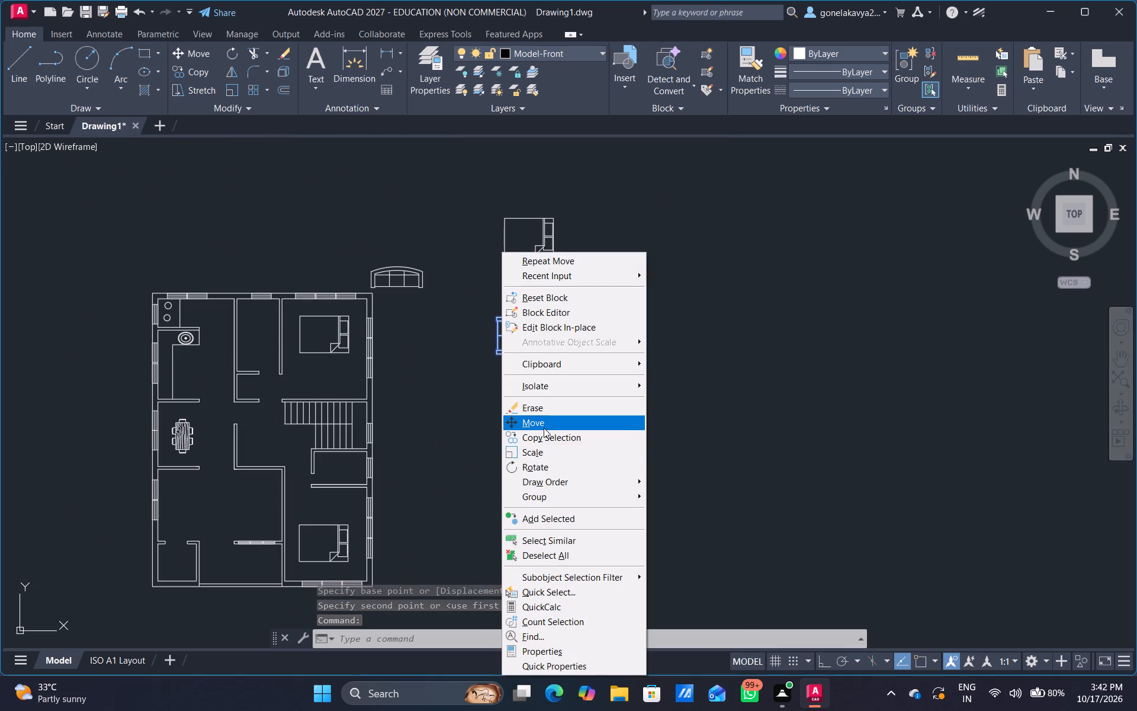
pyautogui.click(546, 450)
pyautogui.click(548, 425)
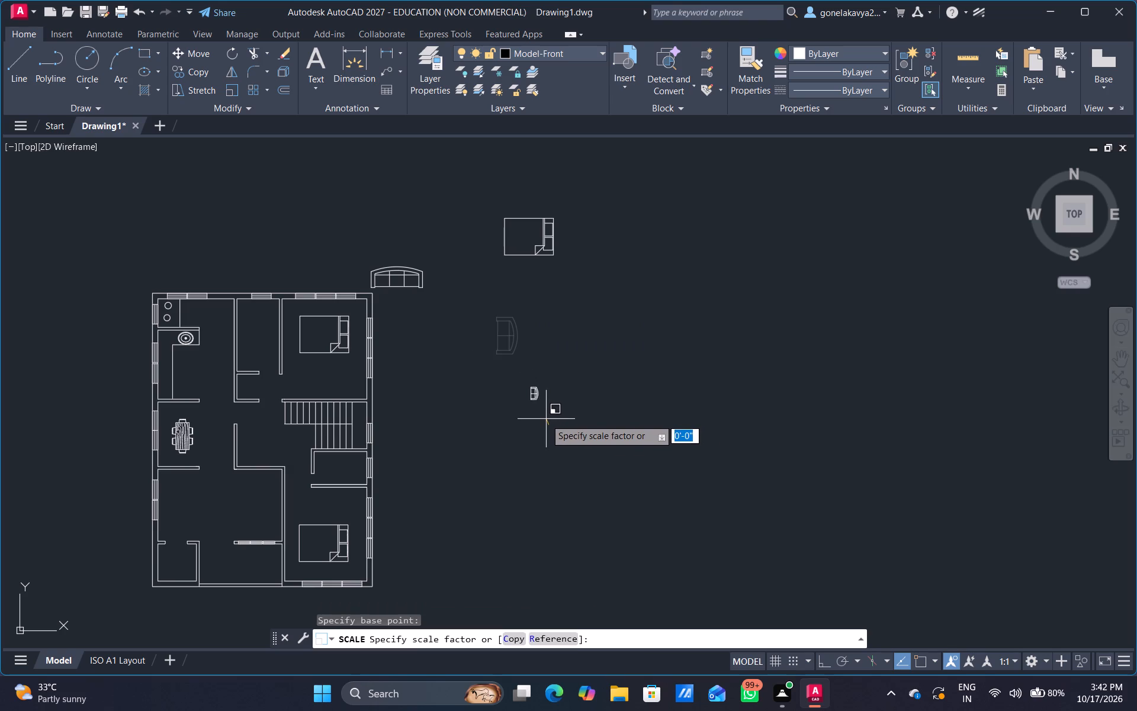
pyautogui.click(542, 415)
# Copy the reduced two-seat sofa twice into the living room, one above the other along its right wall, and end Copy.
pyautogui.click(526, 379)
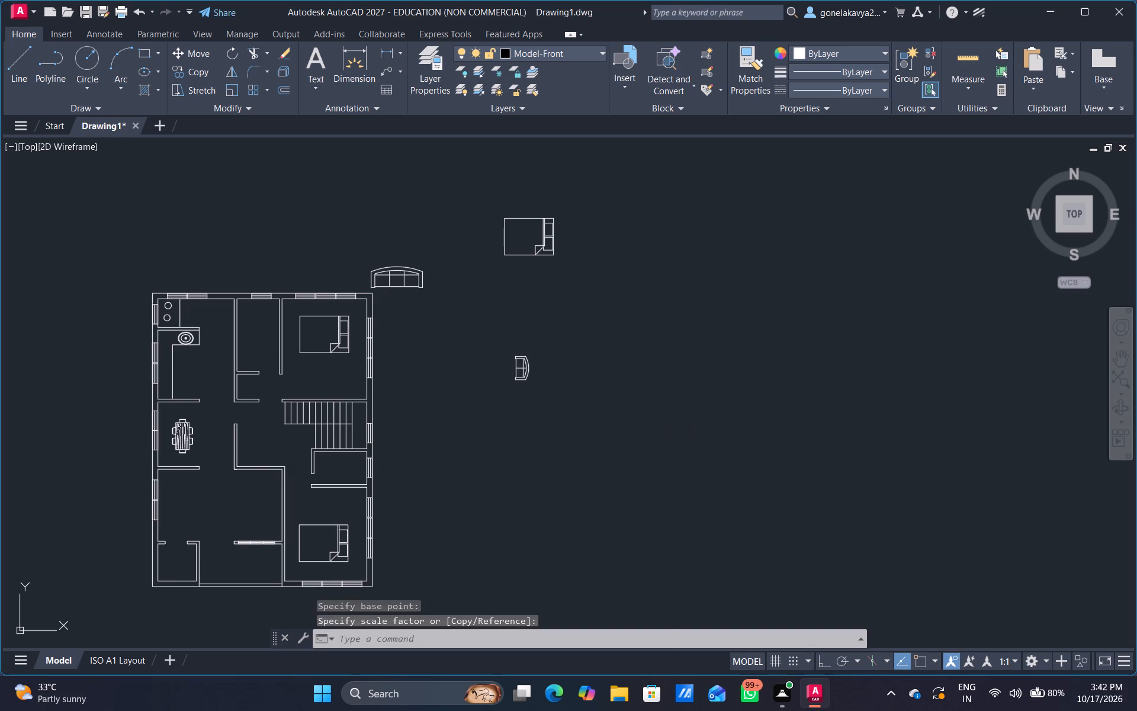
pyautogui.rightClick(526, 379)
pyautogui.click(553, 433)
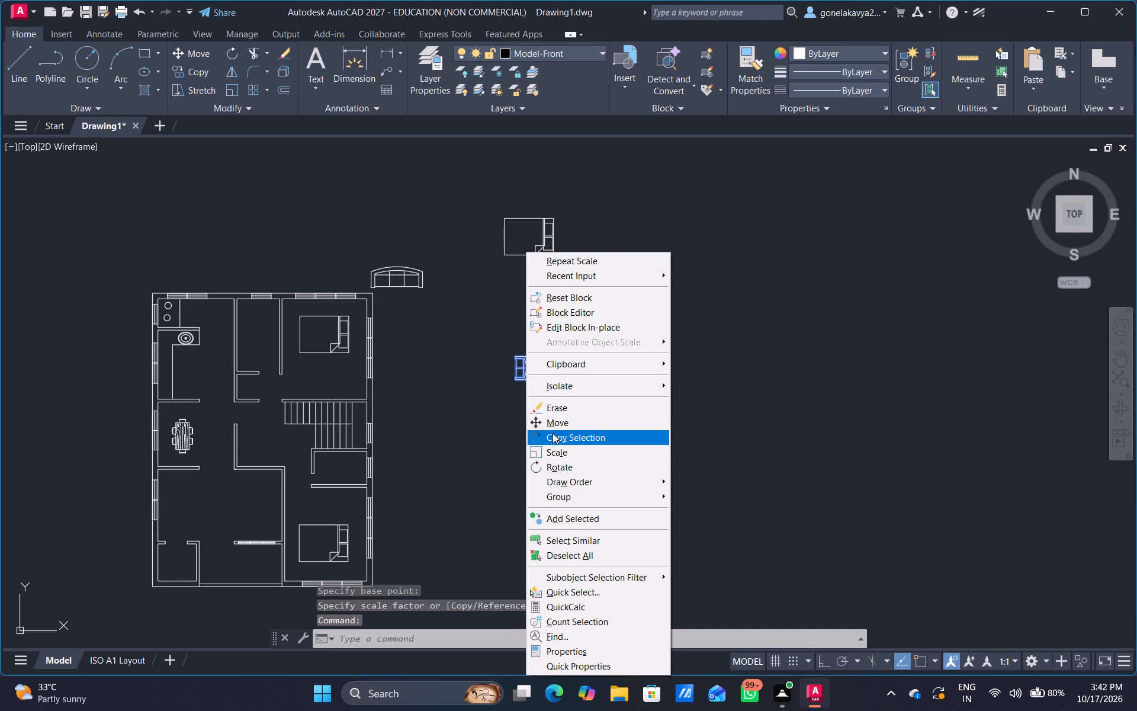
pyautogui.click(529, 390)
pyautogui.scroll(2, 246, 531)
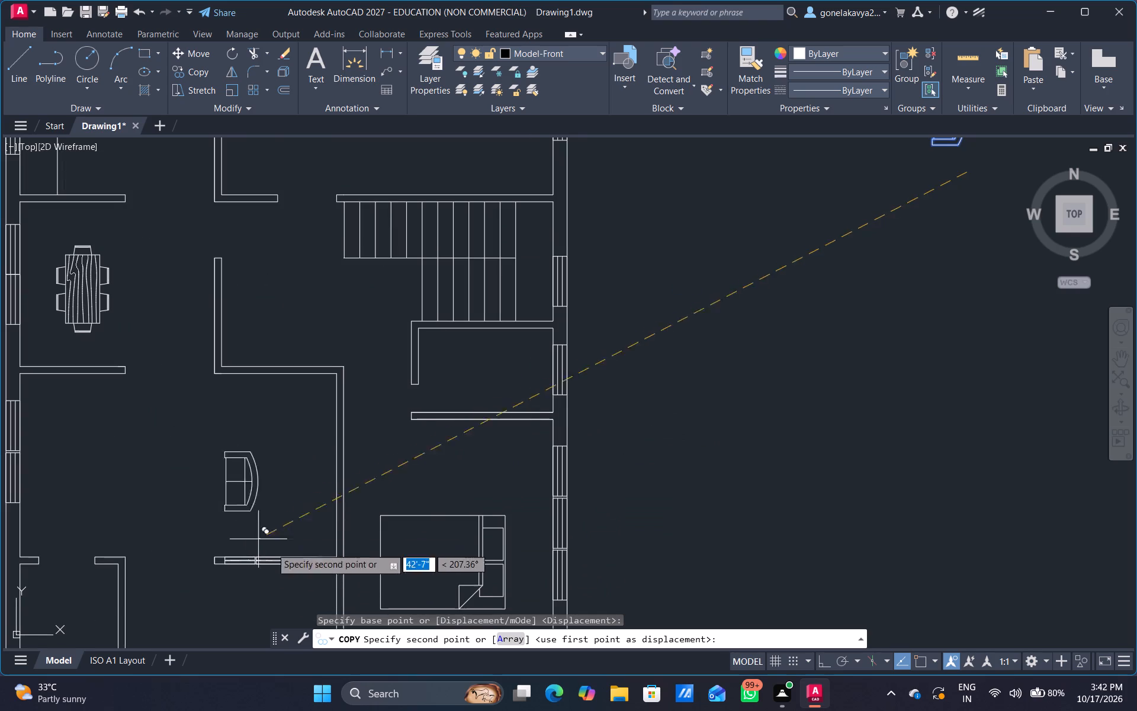
pyautogui.moveTo(313, 550); pyautogui.dragTo(319, 524, button='middle')
pyautogui.scroll(2, 345, 551)
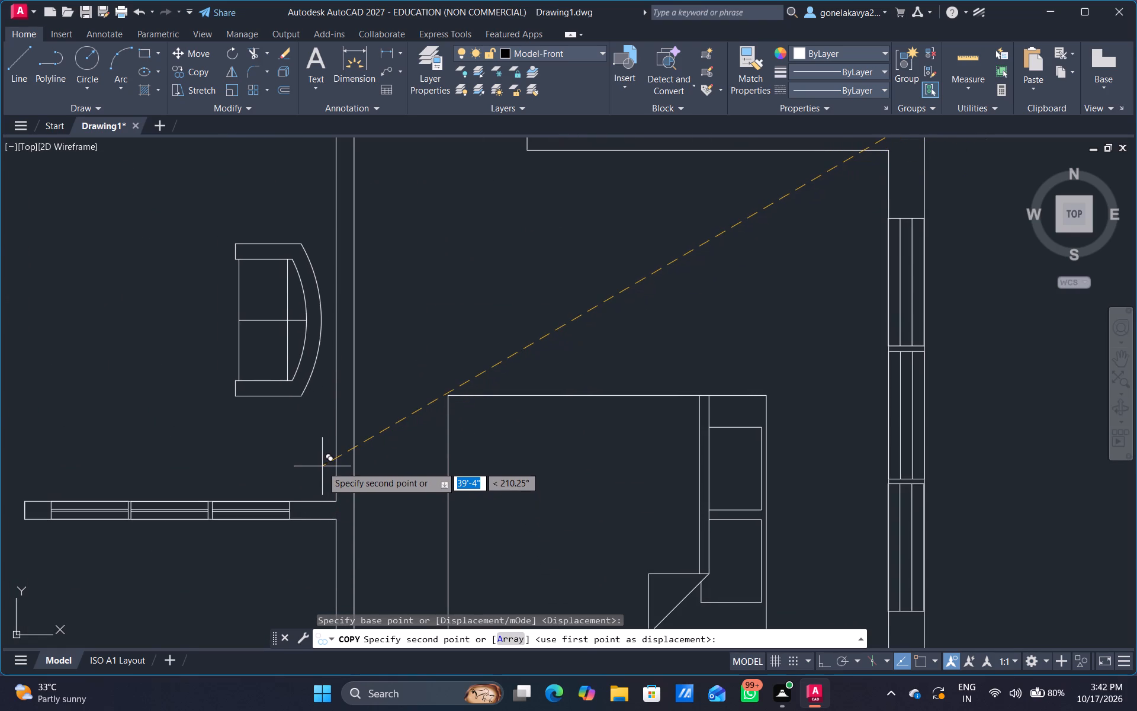
pyautogui.click(322, 466)
pyautogui.moveTo(311, 427); pyautogui.dragTo(317, 519, button='middle')
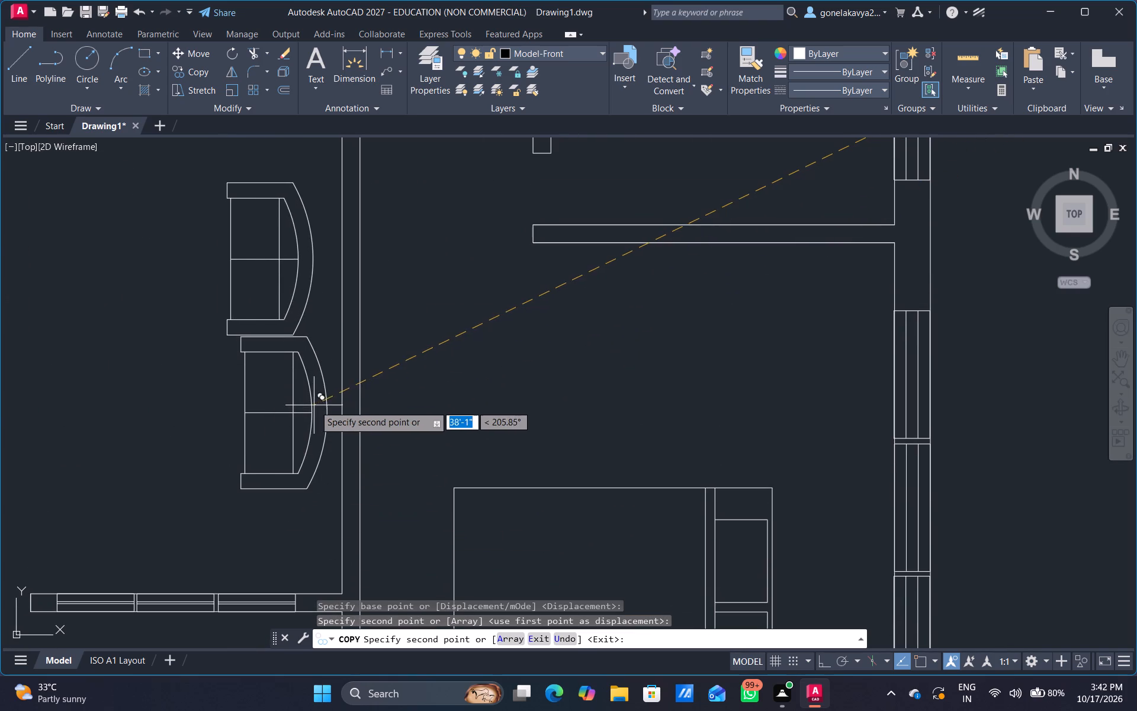
pyautogui.click(327, 402)
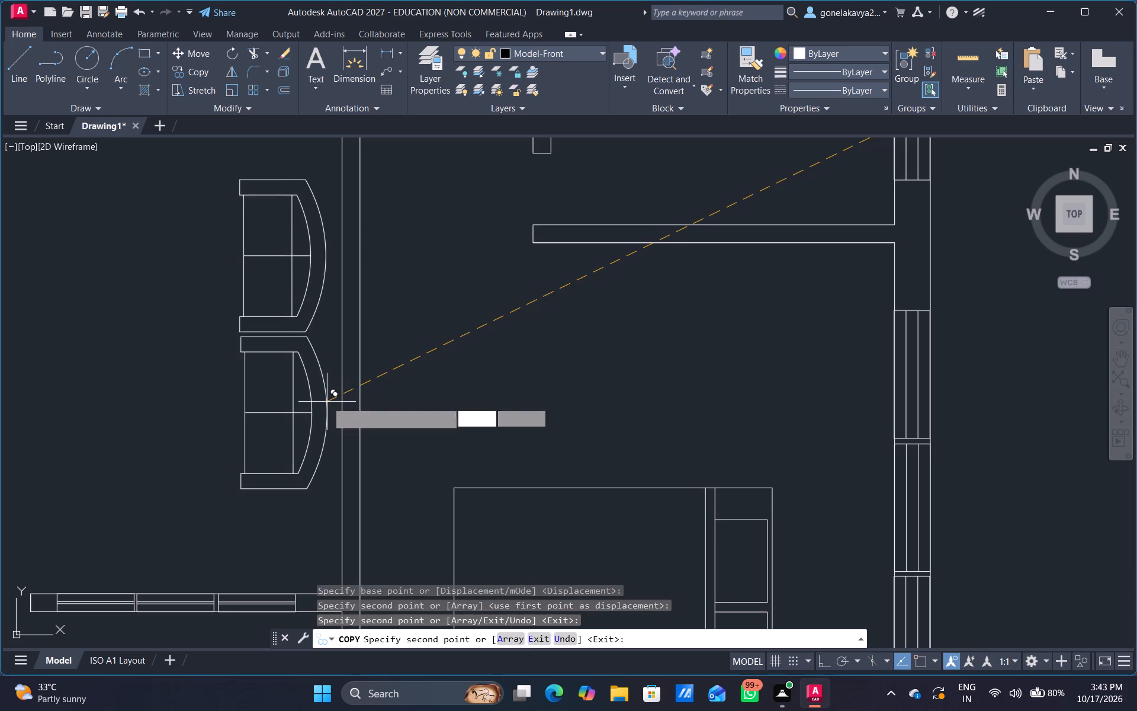
pyautogui.moveTo(307, 403); pyautogui.dragTo(335, 568, button='middle')
pyautogui.scroll(-2, 368, 555)
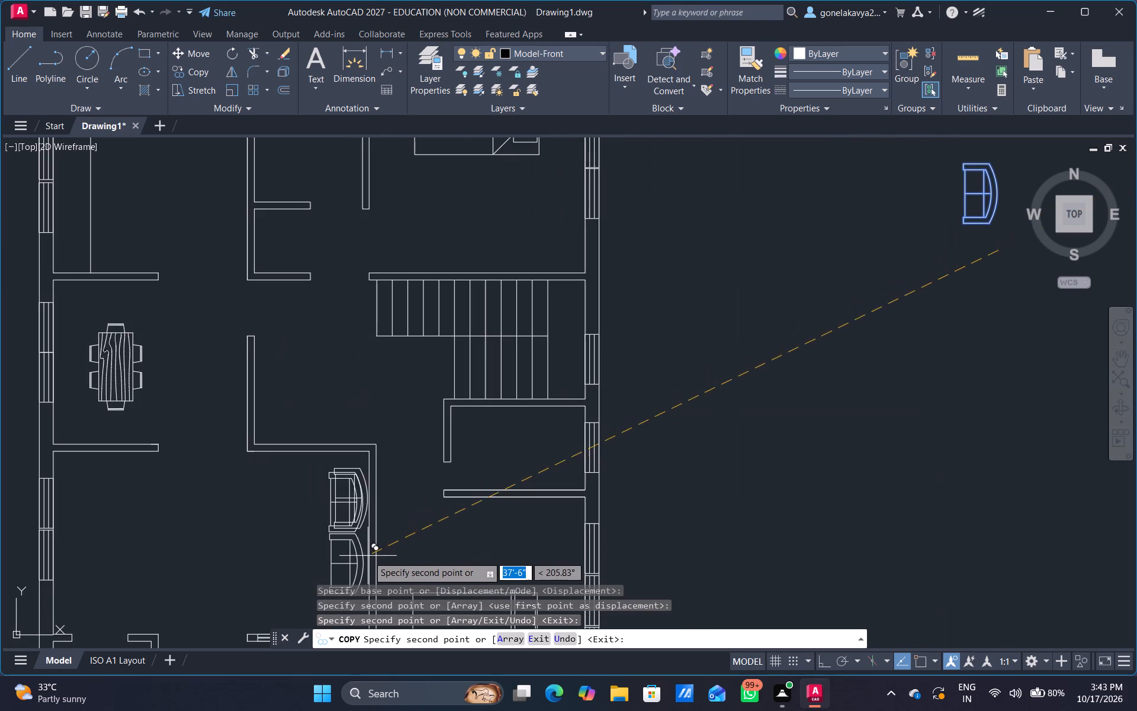
pyautogui.moveTo(331, 585); pyautogui.dragTo(311, 522, button='middle')
pyautogui.moveTo(454, 569); pyautogui.dragTo(429, 483, button='middle')
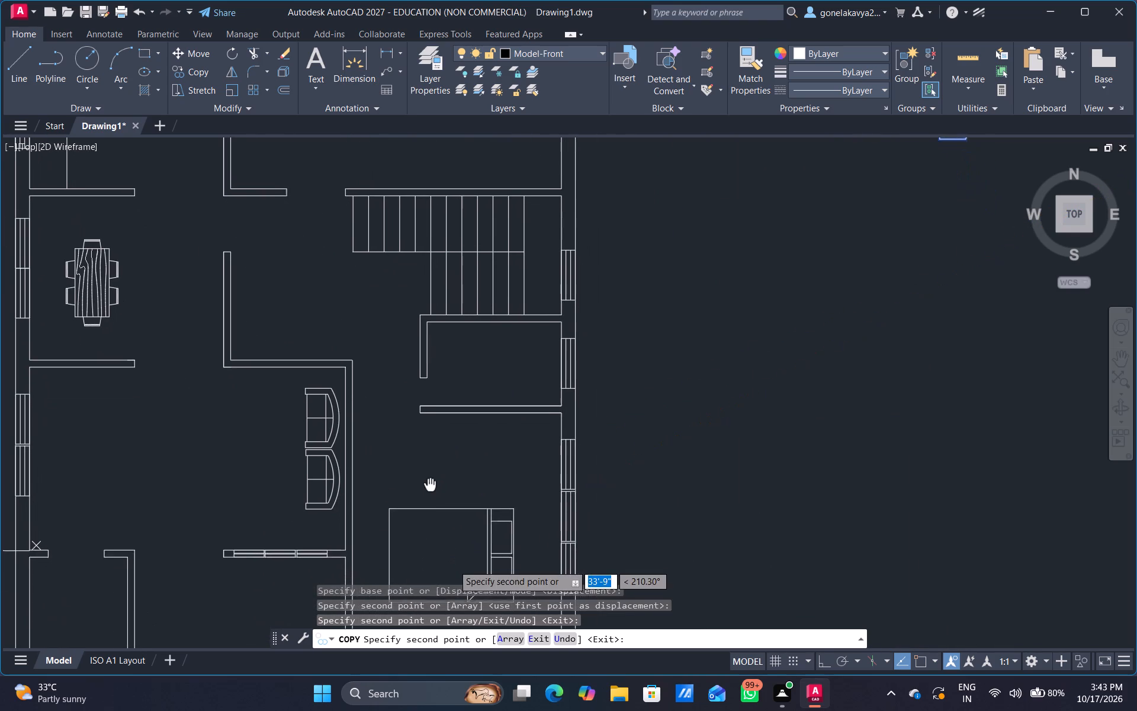
pyautogui.moveTo(429, 483); pyautogui.dragTo(427, 480, button='middle')
pyautogui.press('Escape')
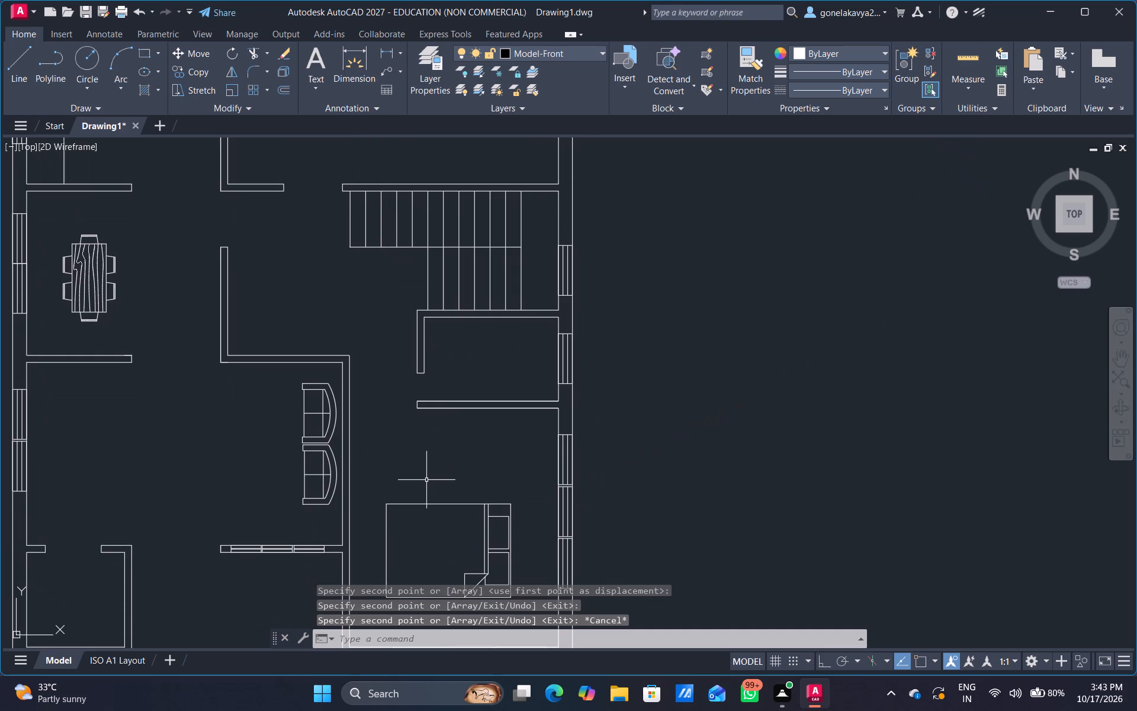
# Rotate the two-seat sofa left outside the plan by 270 degrees with Ortho on, so its curved back faces down.
pyautogui.scroll(-3, 444, 476)
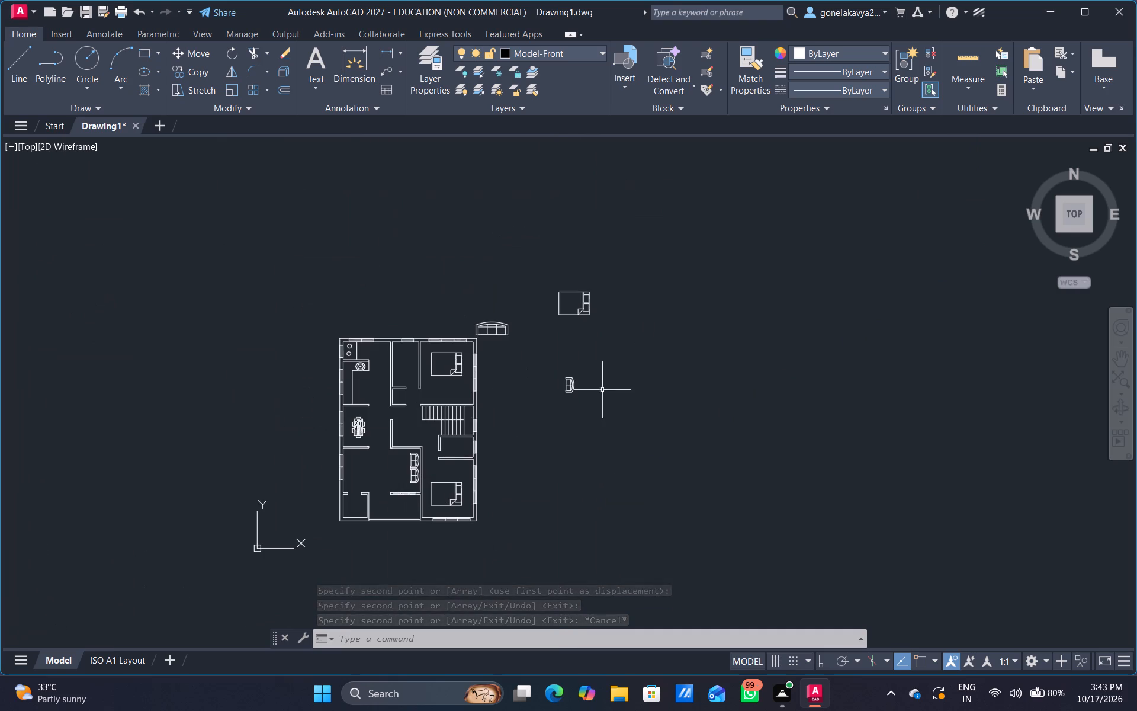
pyautogui.scroll(2, 565, 400)
pyautogui.click(577, 355)
pyautogui.rightClick(577, 355)
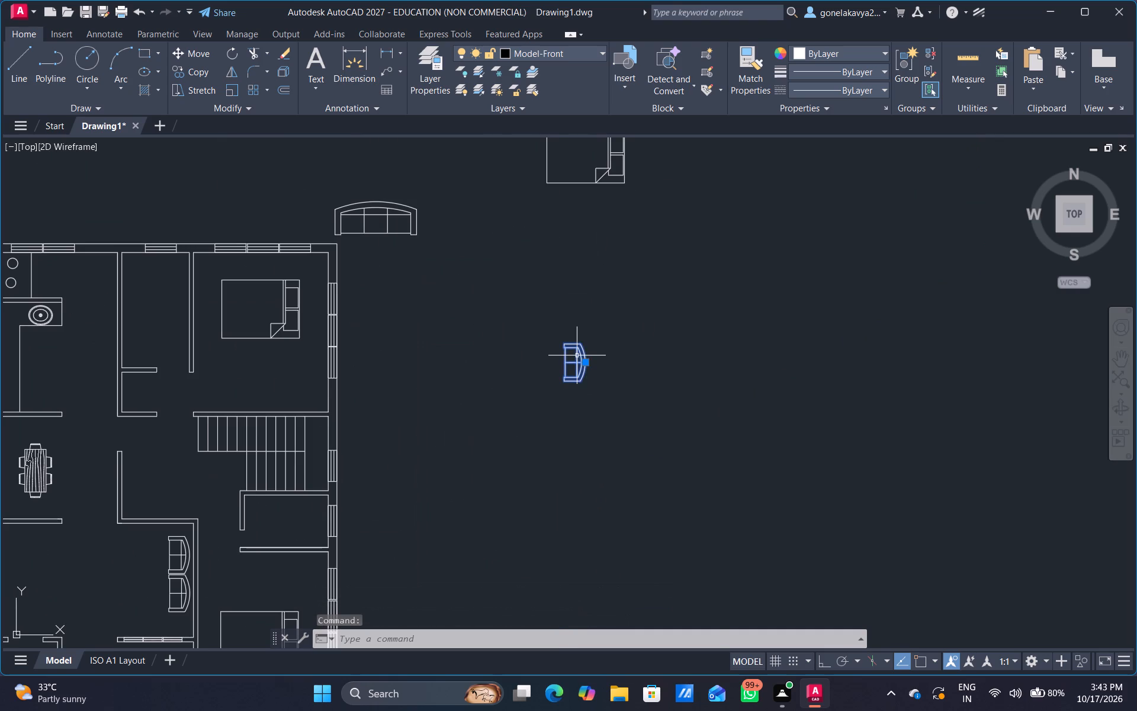
pyautogui.click(612, 463)
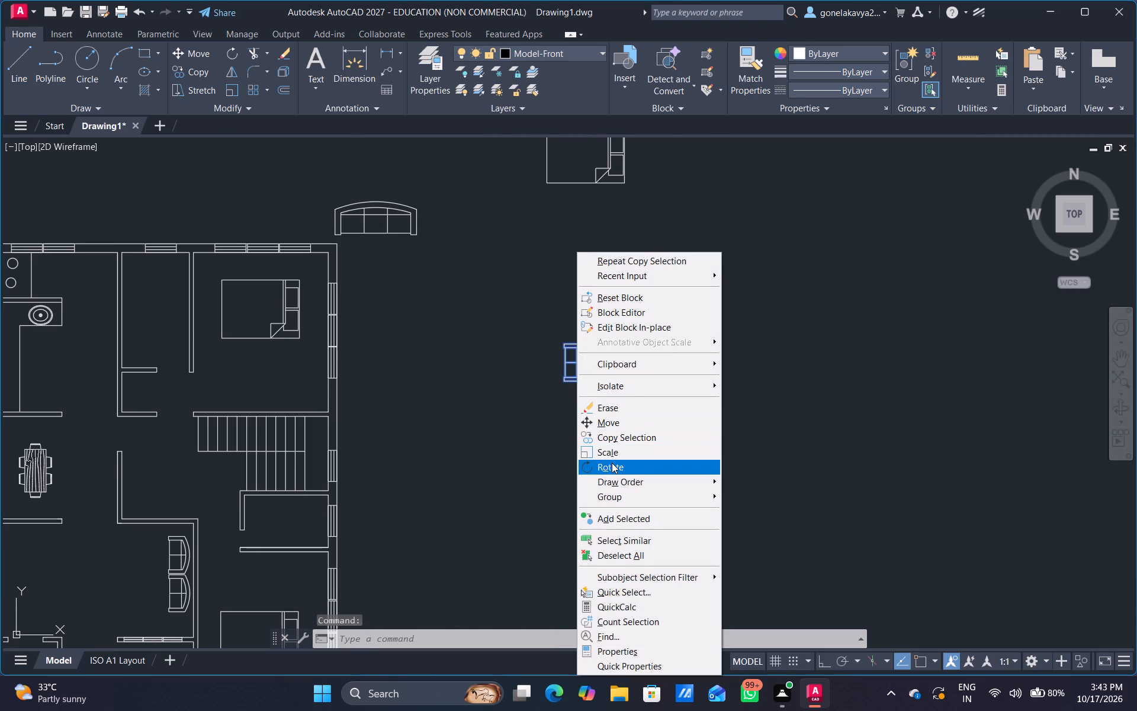
pyautogui.moveTo(636, 447); pyautogui.dragTo(636, 429)
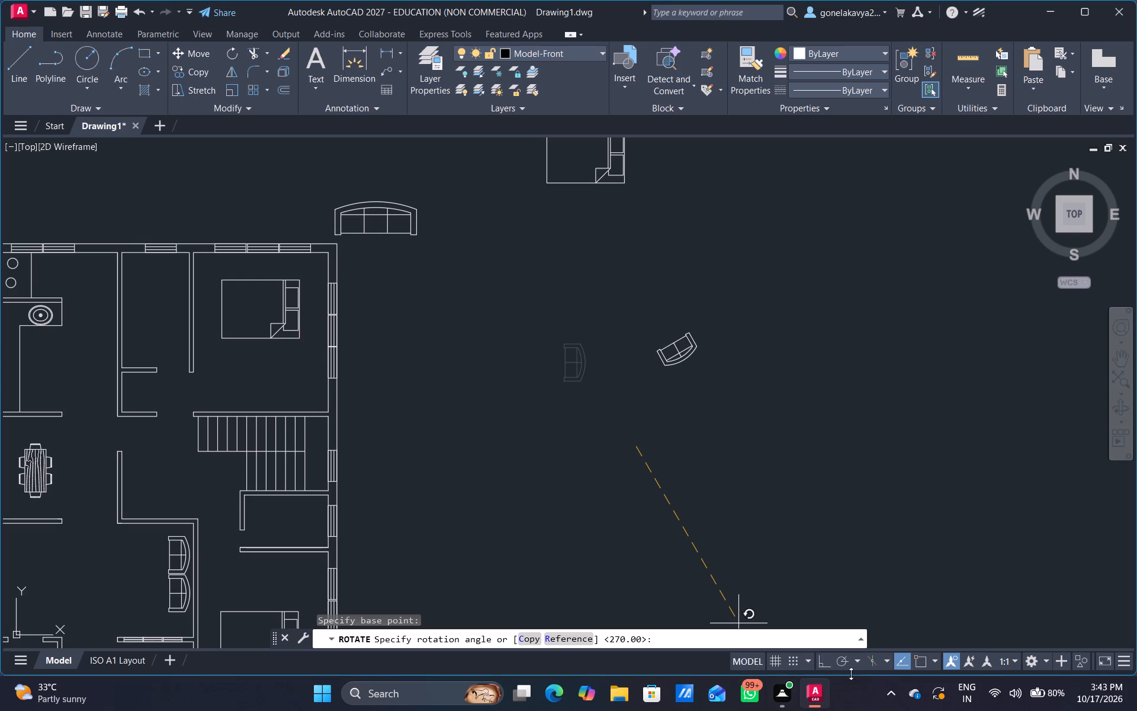
pyautogui.click(818, 663)
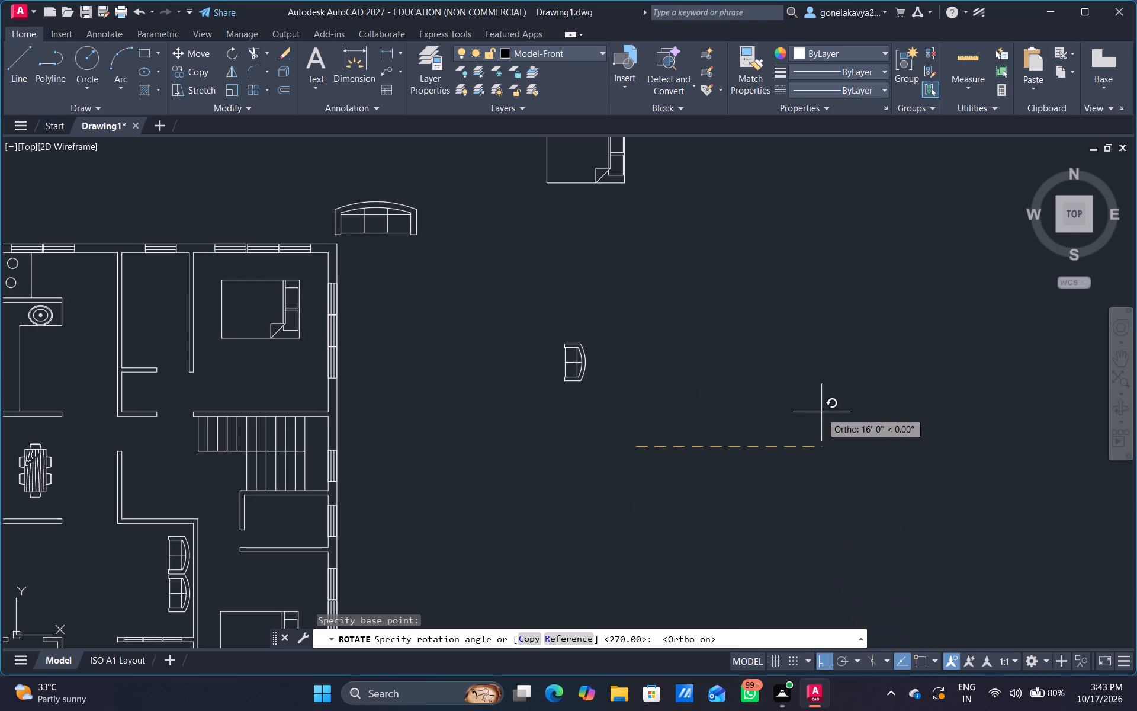
pyautogui.click(622, 537)
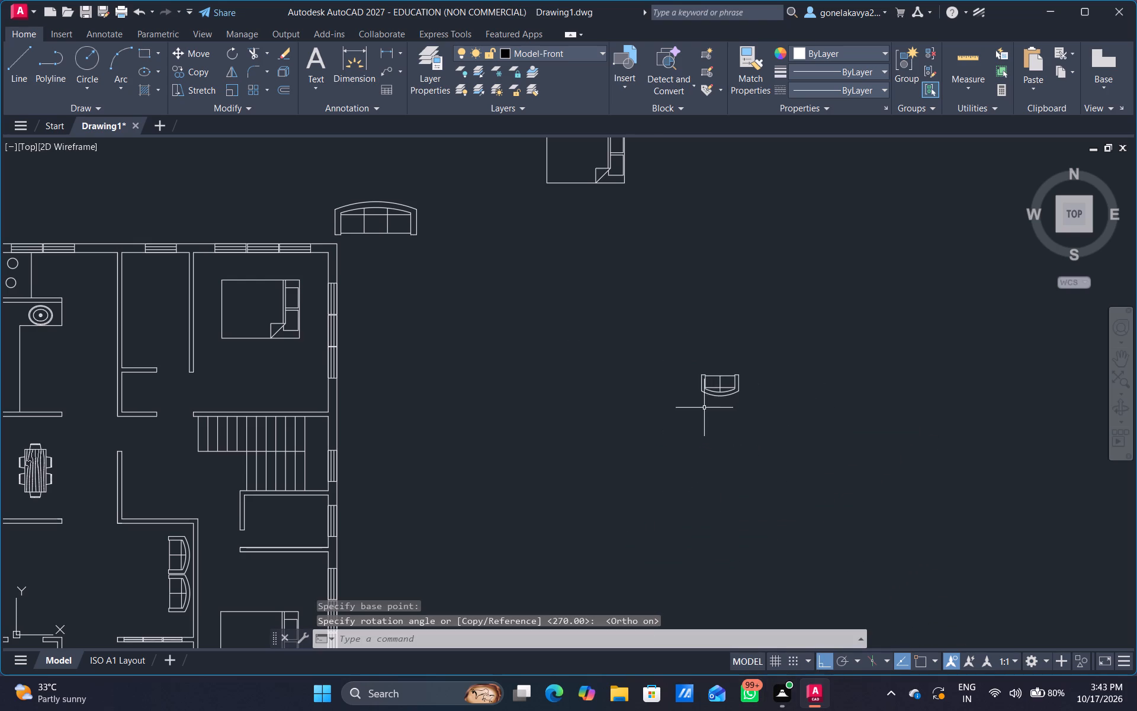
# Move the rotated two-seat sofa into the living room, below the two sofa copies and above the windowed wall, with Ortho off.
pyautogui.click(714, 390)
pyautogui.moveTo(718, 395); pyautogui.dragTo(720, 405, button='right')
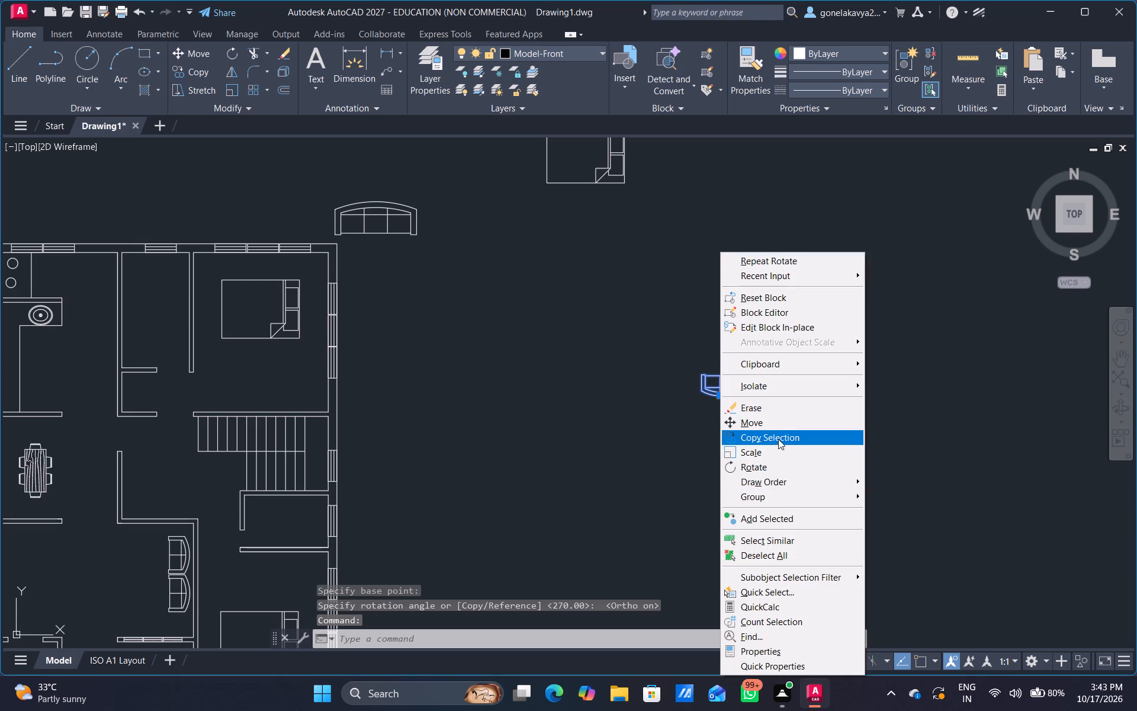
pyautogui.click(778, 421)
pyautogui.click(737, 376)
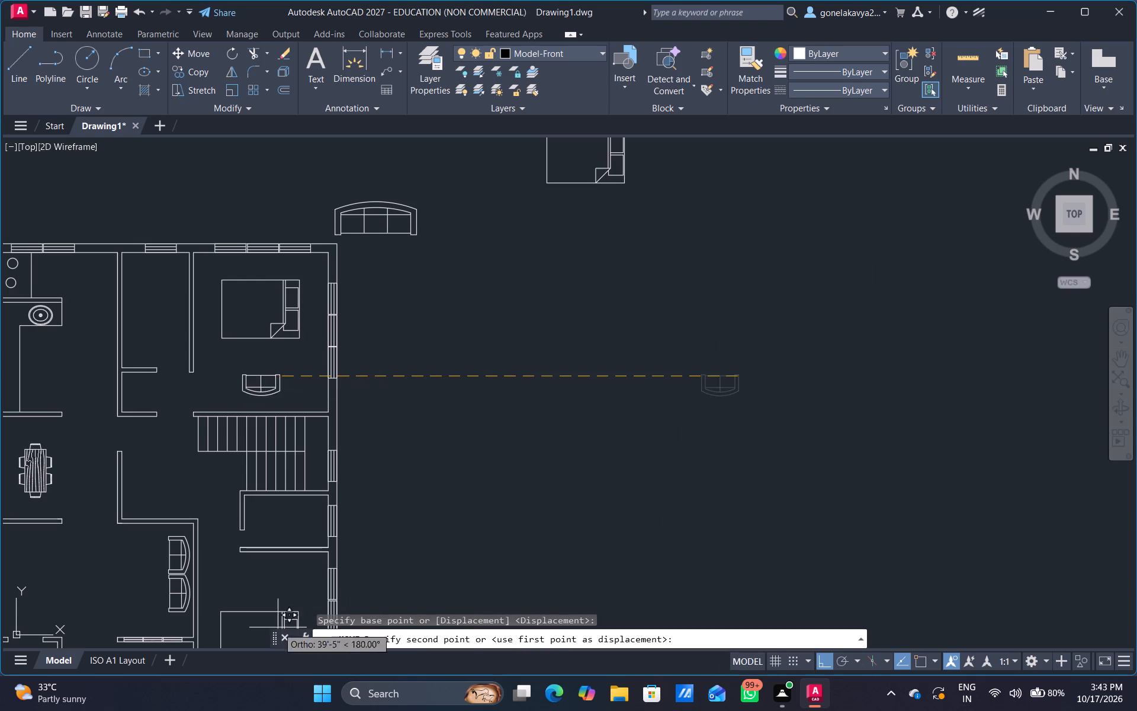
pyautogui.moveTo(821, 659); pyautogui.dragTo(812, 661)
pyautogui.moveTo(237, 604); pyautogui.dragTo(341, 505, button='middle')
pyautogui.scroll(3, 275, 531)
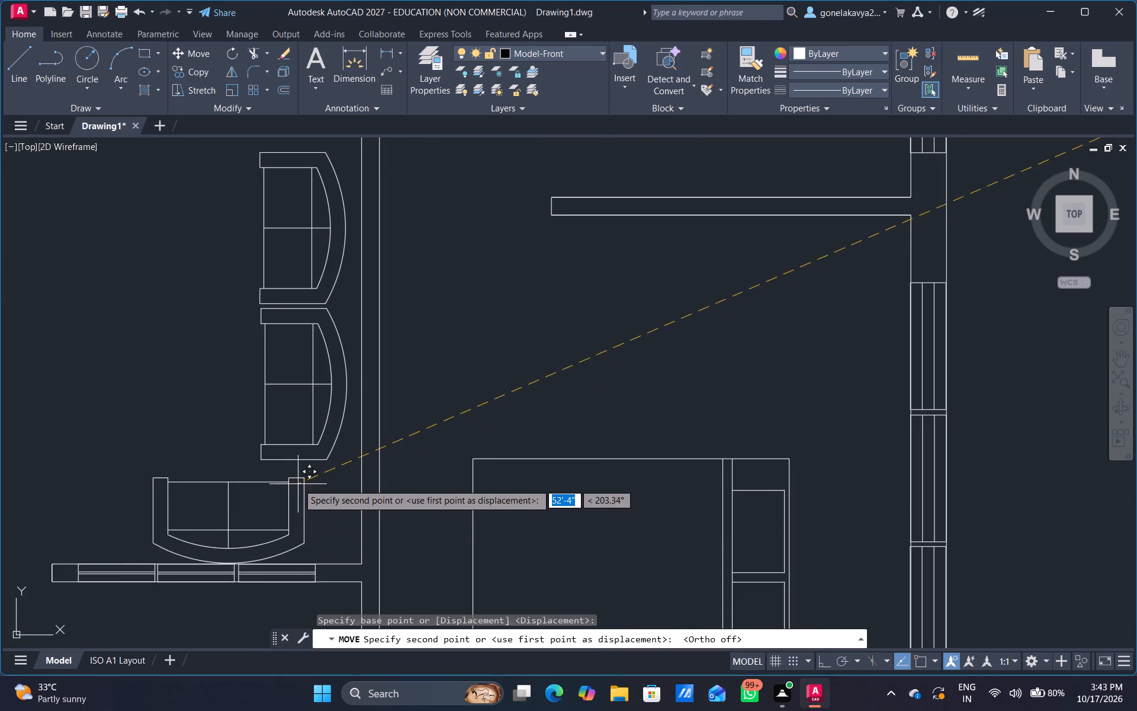
pyautogui.click(319, 473)
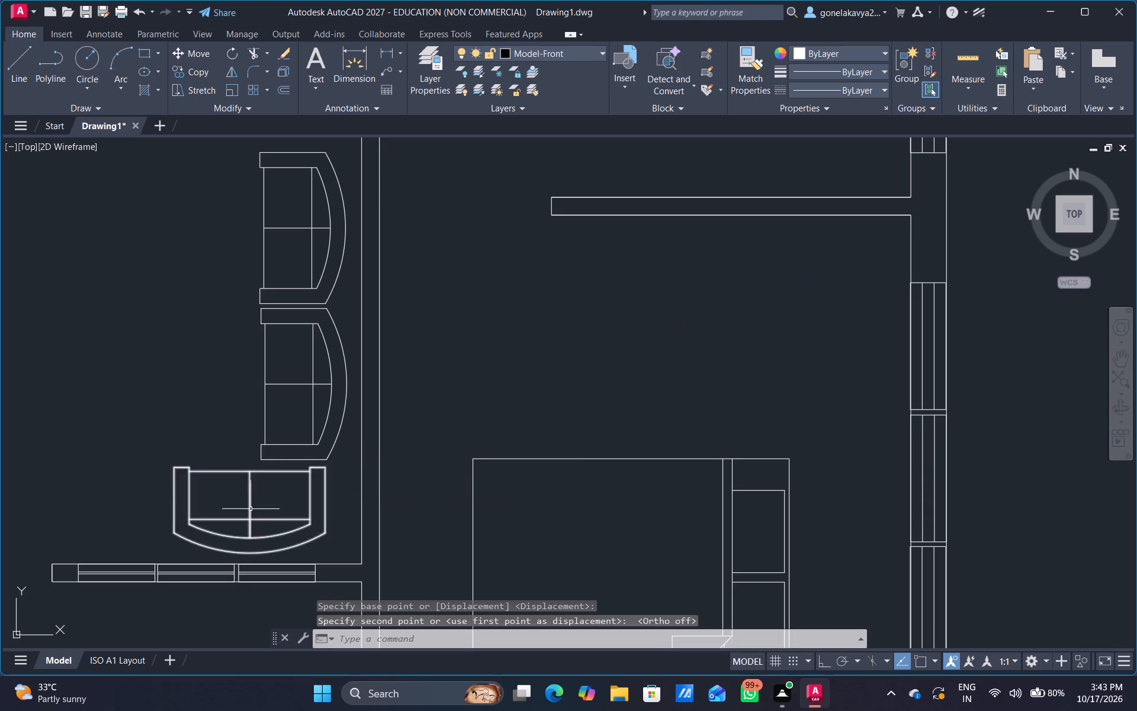
# Erase the leftover three-seat sofa and the spare bed outside the plan.
pyautogui.scroll(-3, 250, 509)
pyautogui.scroll(3, 223, 508)
pyautogui.scroll(-4, 223, 508)
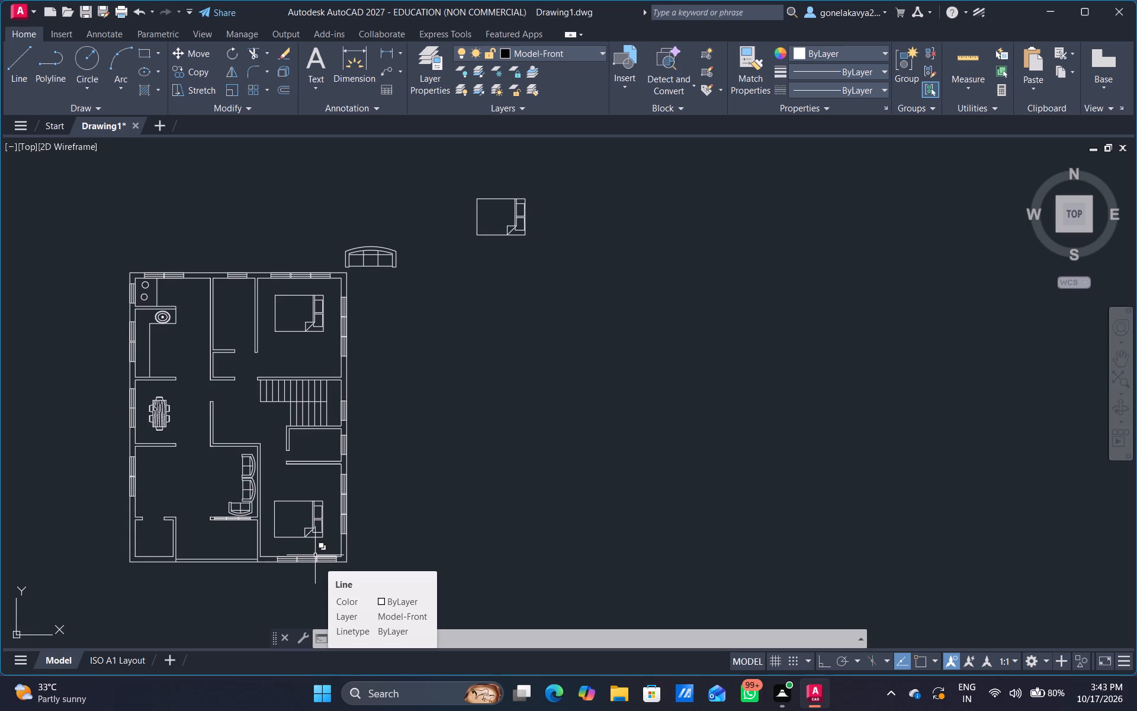
pyautogui.scroll(2, 286, 468)
pyautogui.scroll(-2, 304, 454)
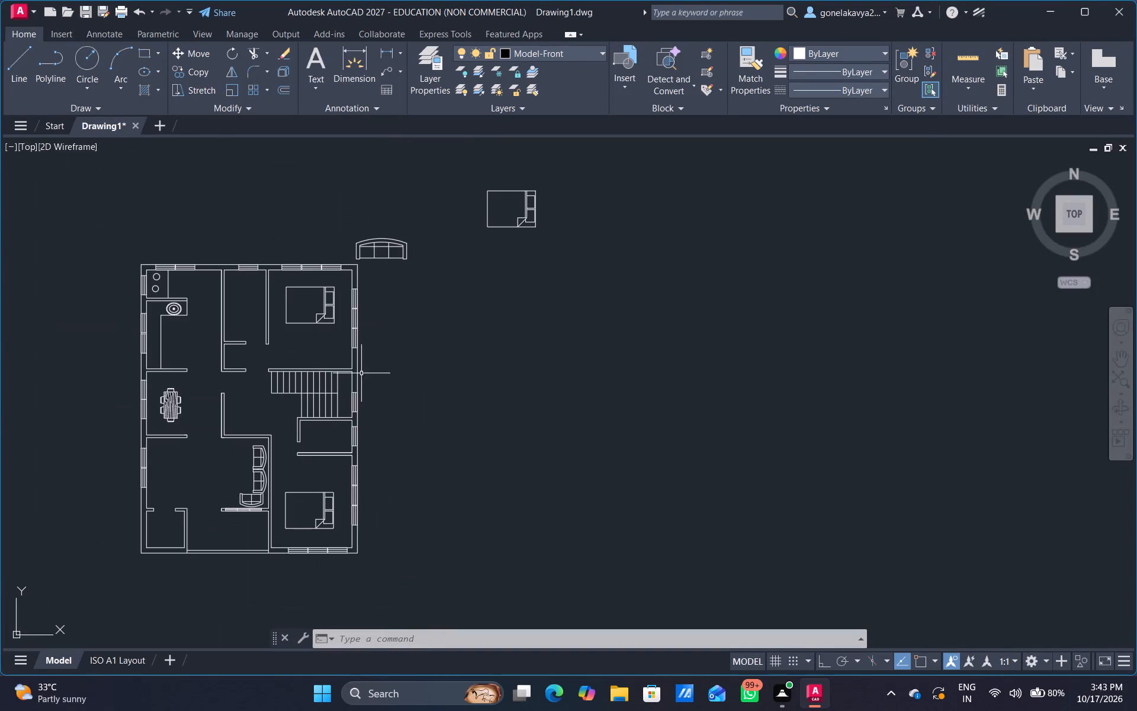
pyautogui.click(382, 245)
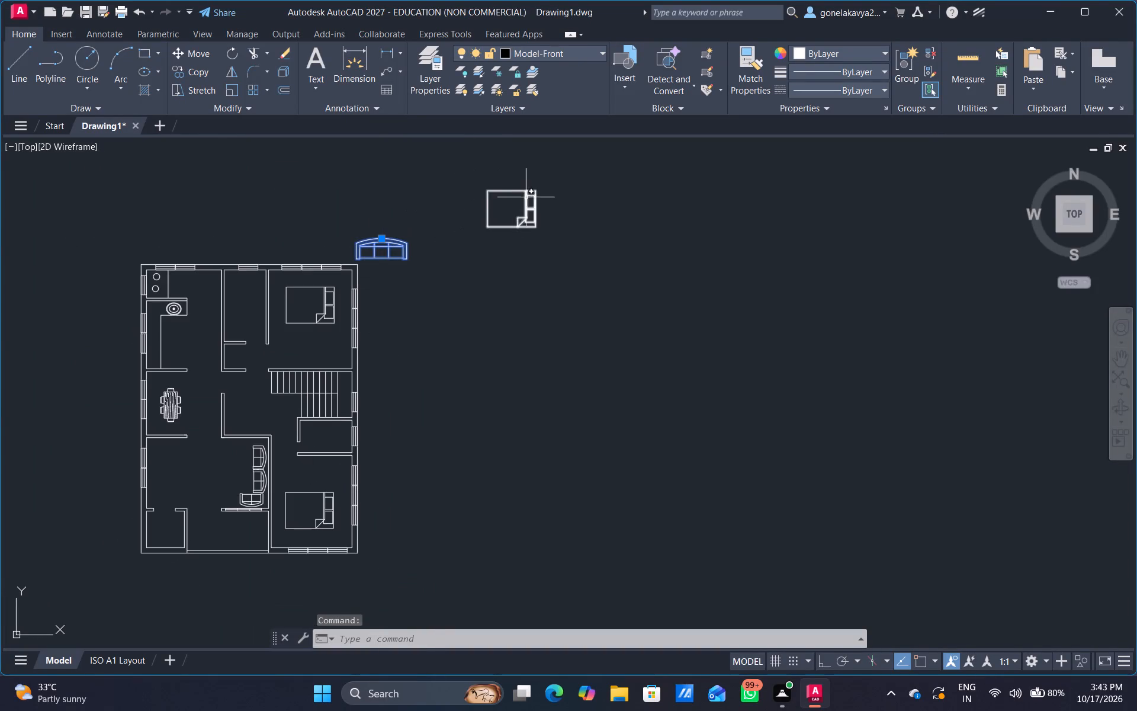
pyautogui.click(529, 201)
pyautogui.press('Delete')
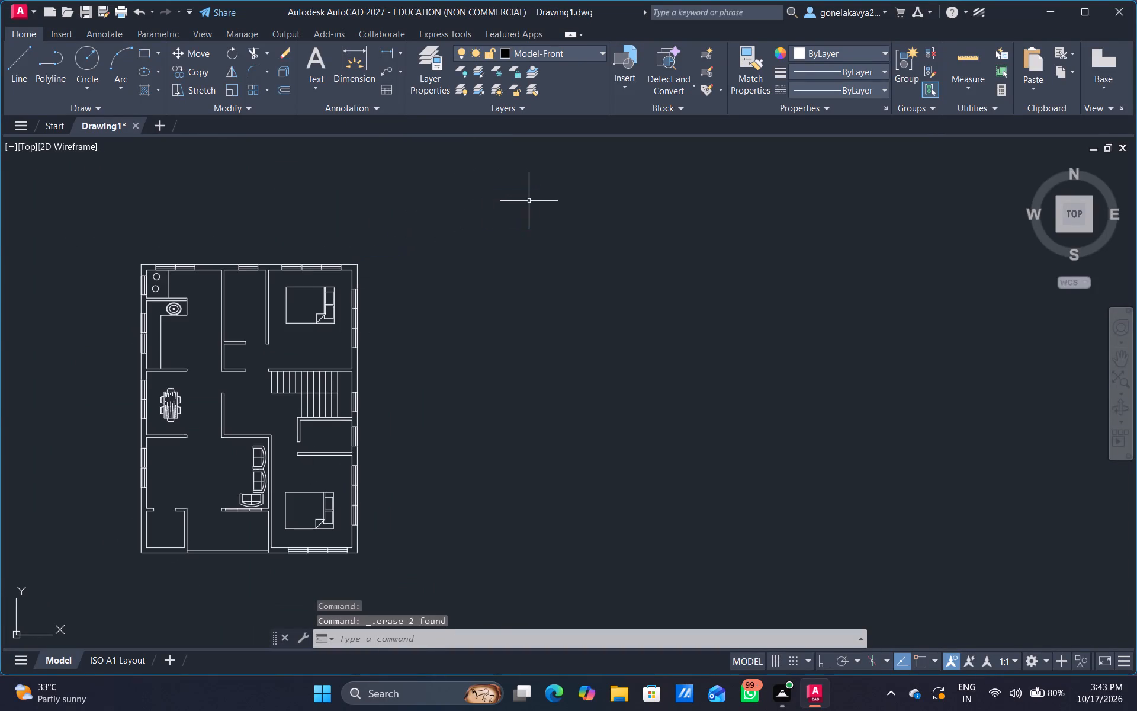
# Add multiline text in the kitchen's upper work space, beside the two-circle counter, reading "WORK AREA" above "10.4 X 3.9".
pyautogui.scroll(2, 70, 495)
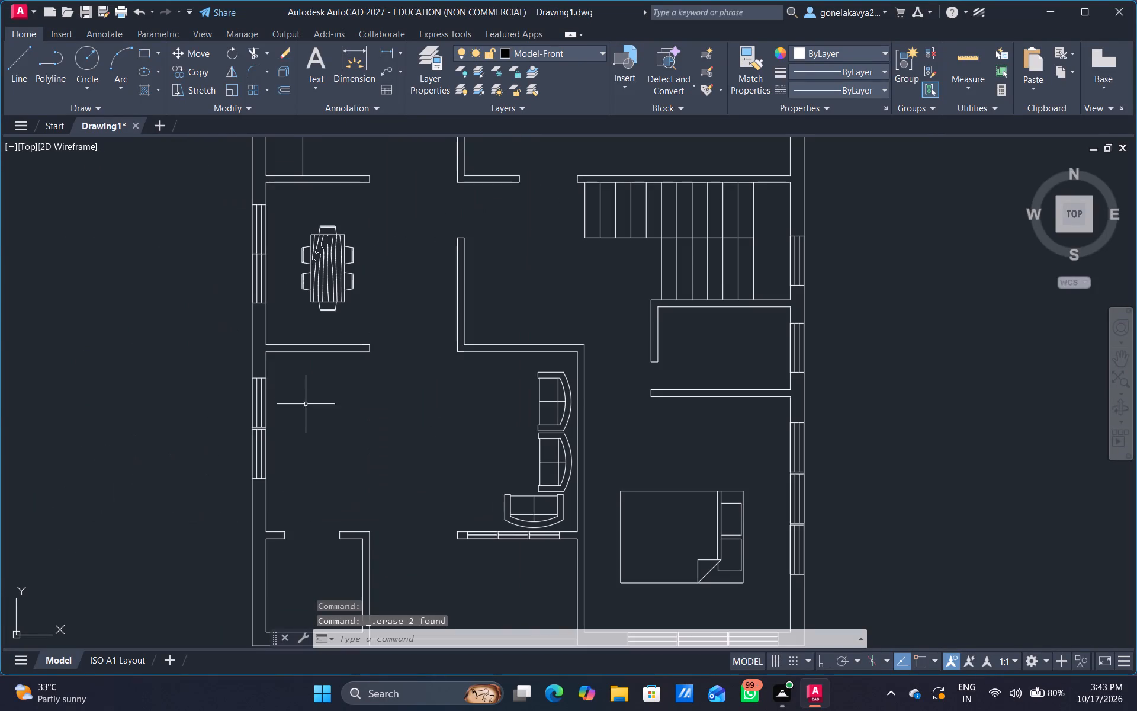
pyautogui.moveTo(313, 395); pyautogui.dragTo(280, 680, button='middle')
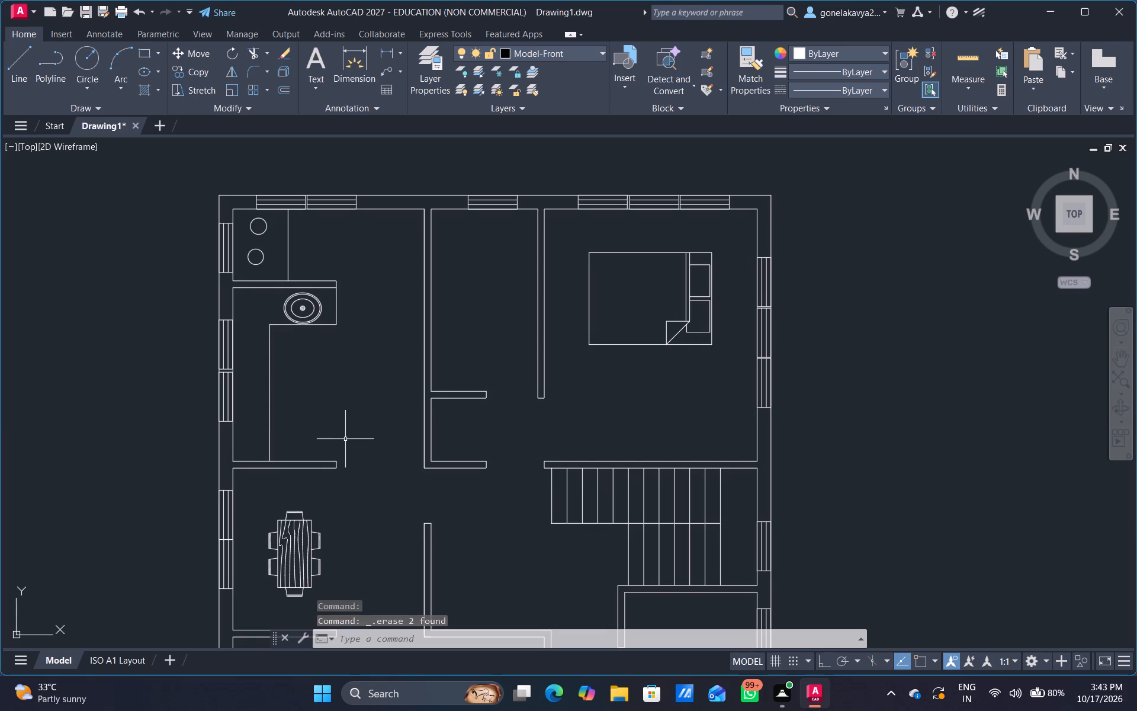
pyautogui.moveTo(419, 492); pyautogui.dragTo(383, 361, button='middle')
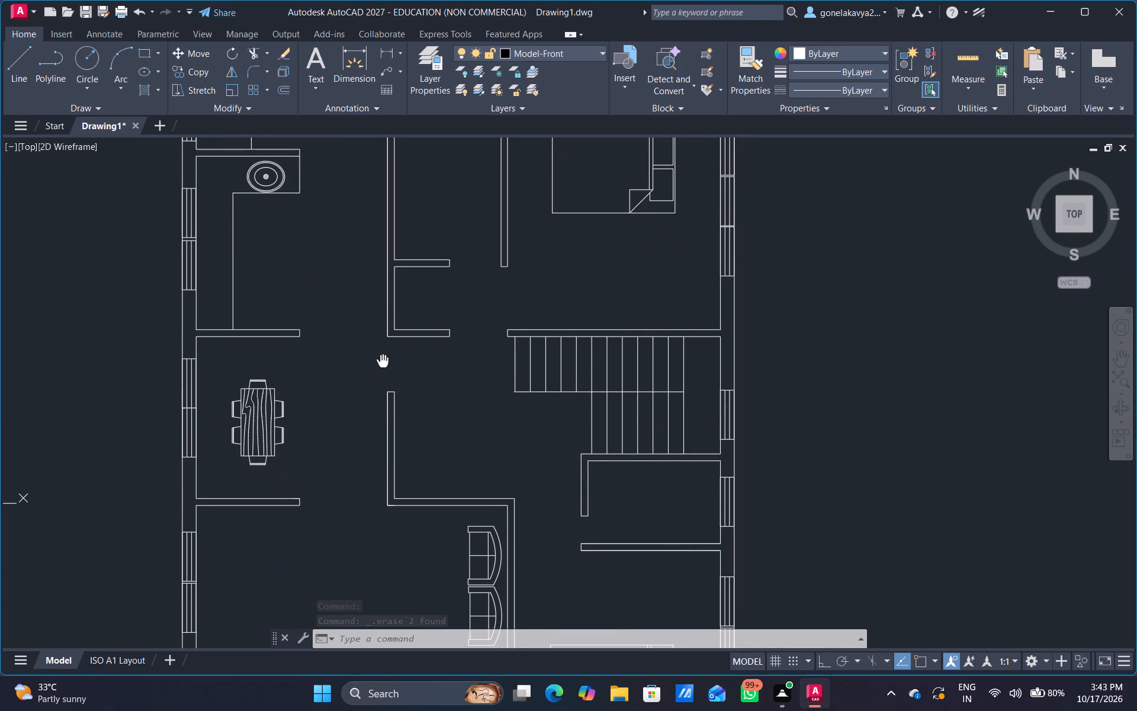
pyautogui.moveTo(383, 361); pyautogui.dragTo(370, 453, button='middle')
pyautogui.moveTo(344, 387); pyautogui.dragTo(369, 434, button='middle')
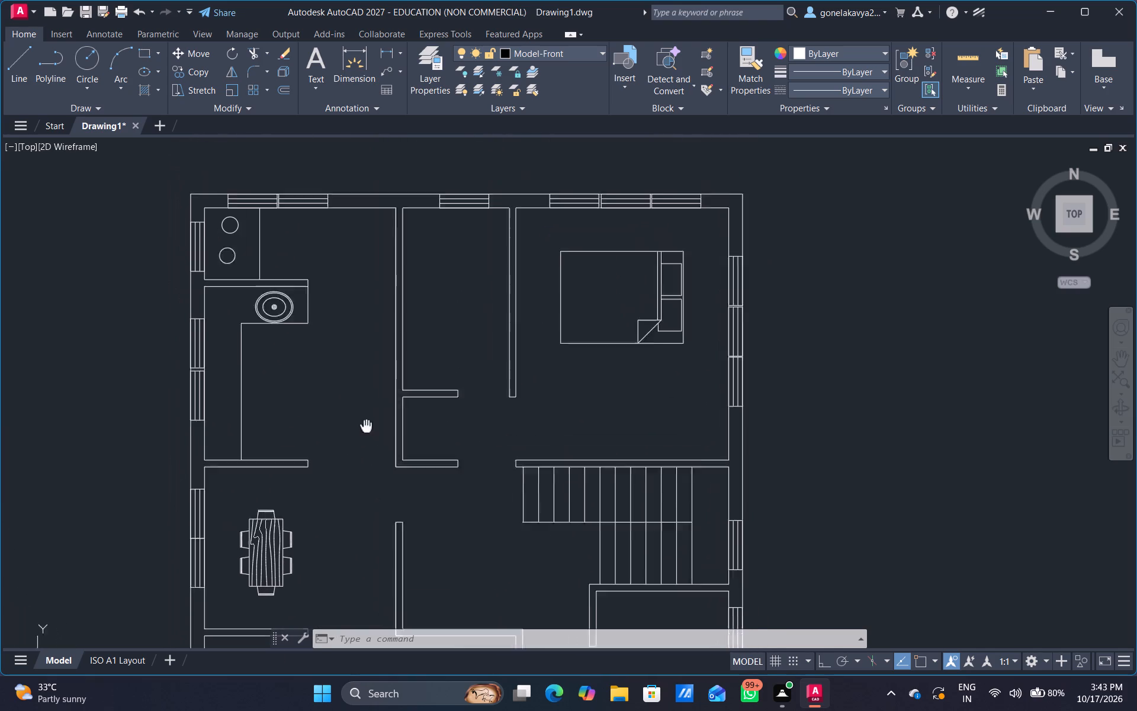
pyautogui.moveTo(369, 434); pyautogui.dragTo(381, 452, button='middle')
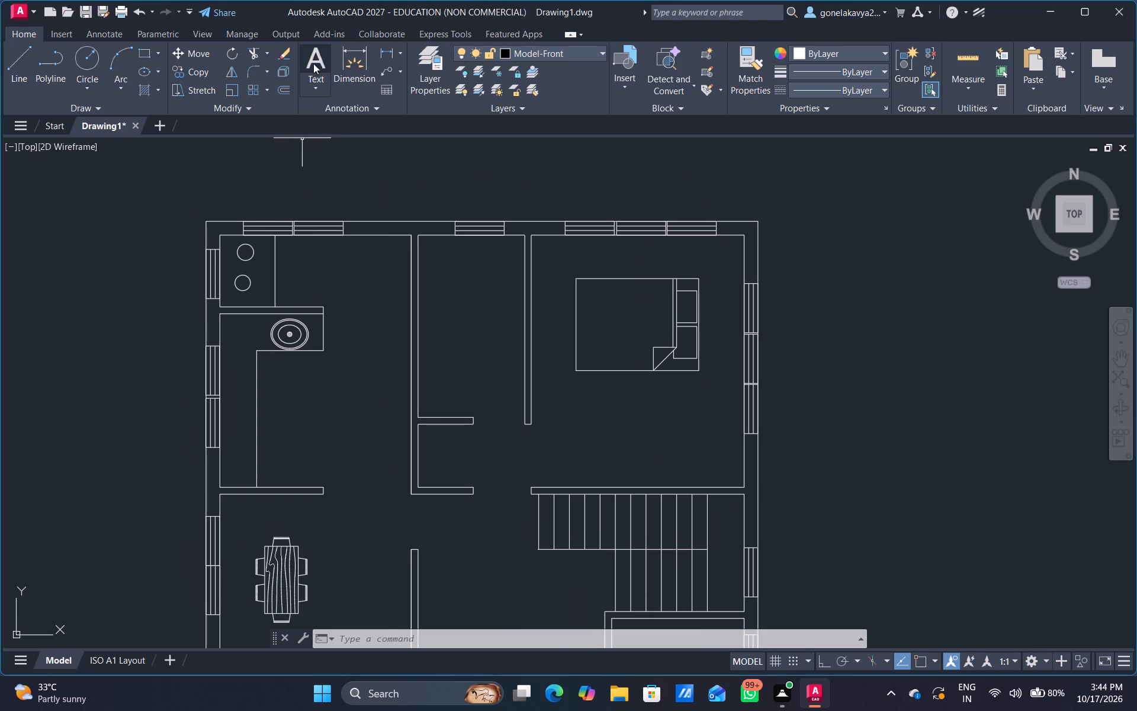
pyautogui.click(322, 55)
pyautogui.scroll(2, 321, 271)
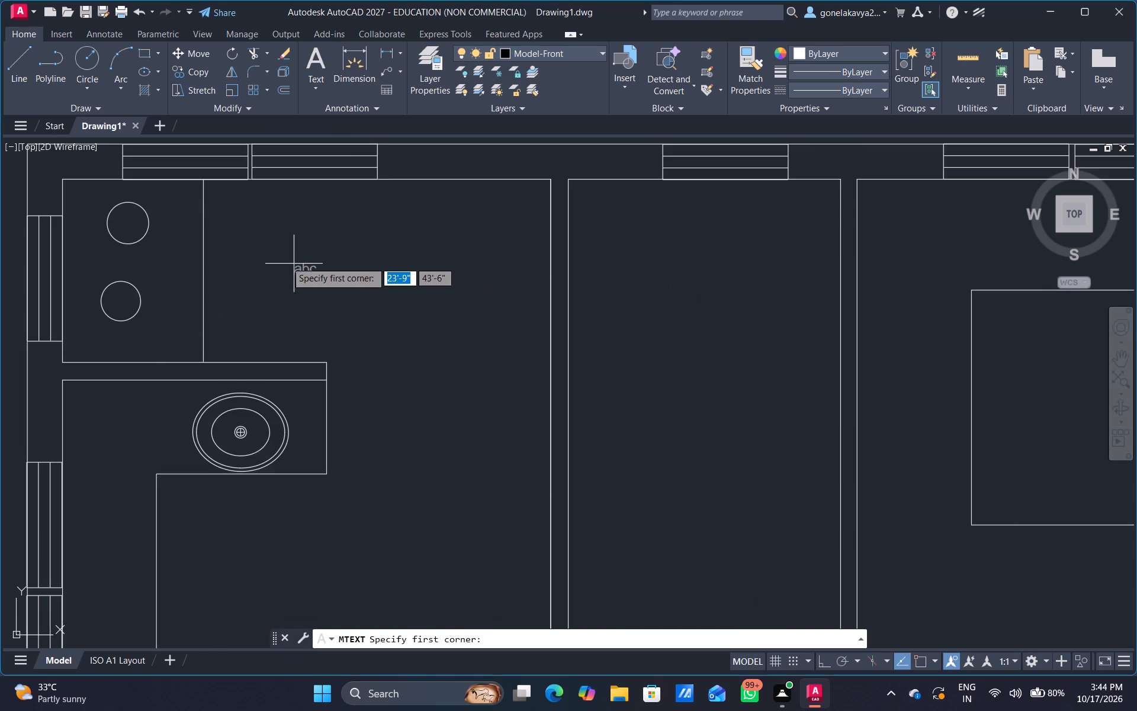
pyautogui.moveTo(279, 260); pyautogui.dragTo(309, 342, button='middle')
pyautogui.moveTo(288, 297); pyautogui.dragTo(296, 357)
pyautogui.click(461, 342)
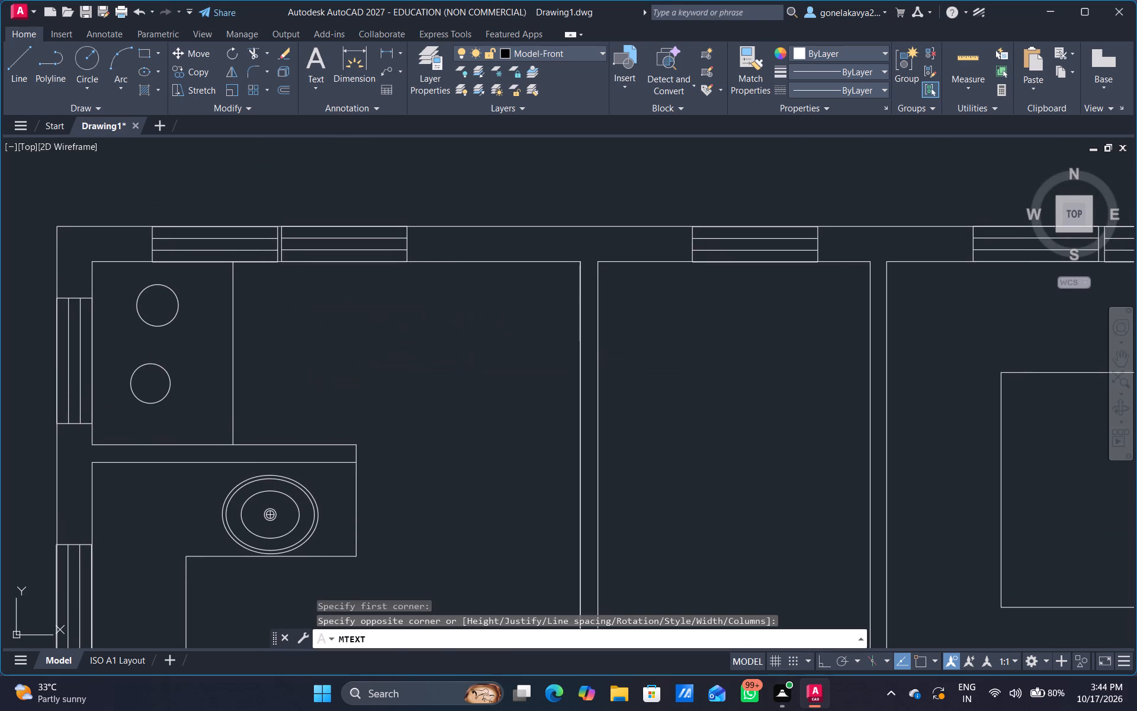
pyautogui.write('WOR')
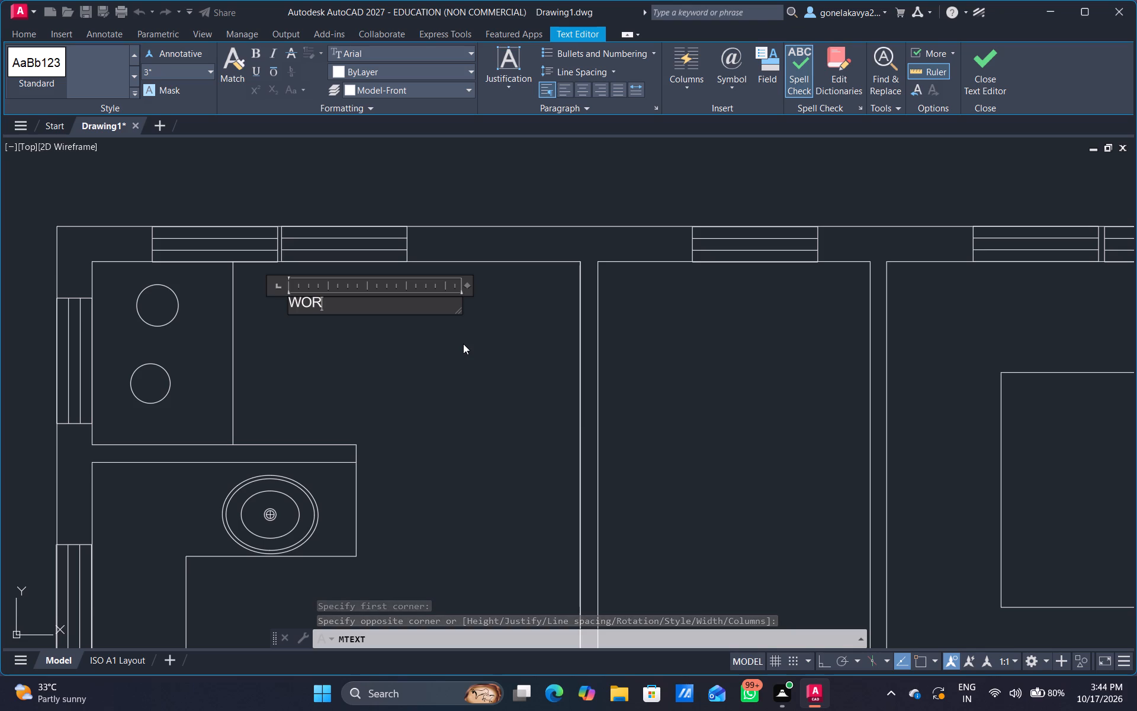
pyautogui.write('K AREA')
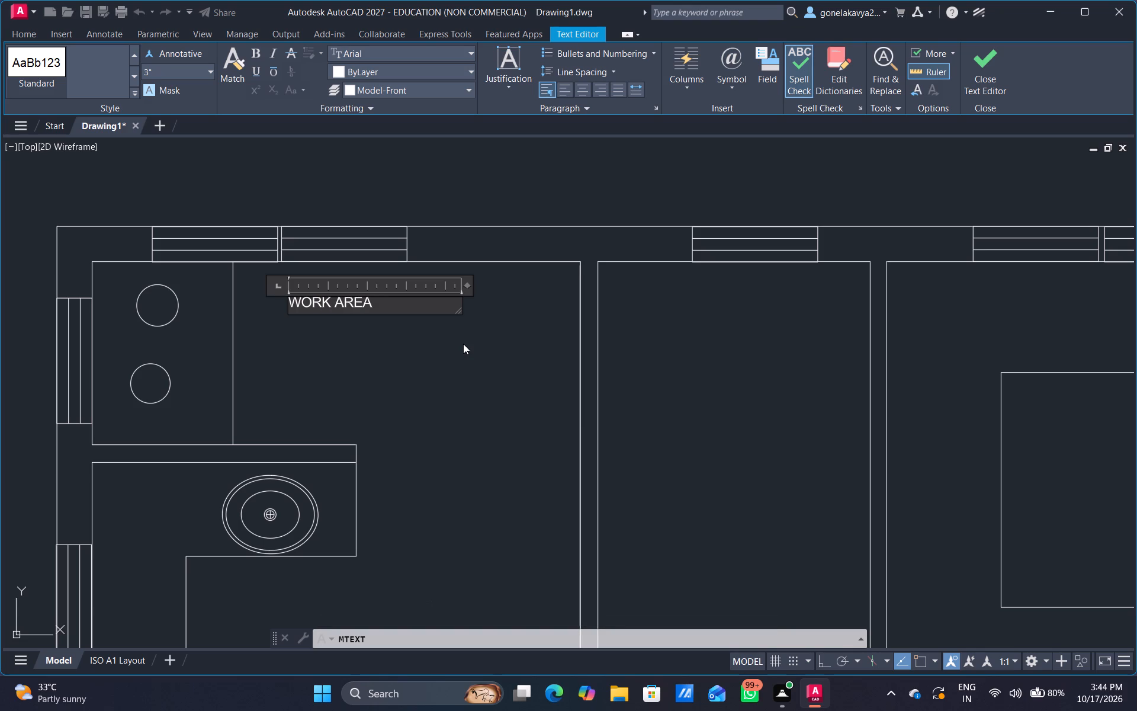
pyautogui.press('Return')
pyautogui.write('10.4')
pyautogui.press('space')
pyautogui.write('X')
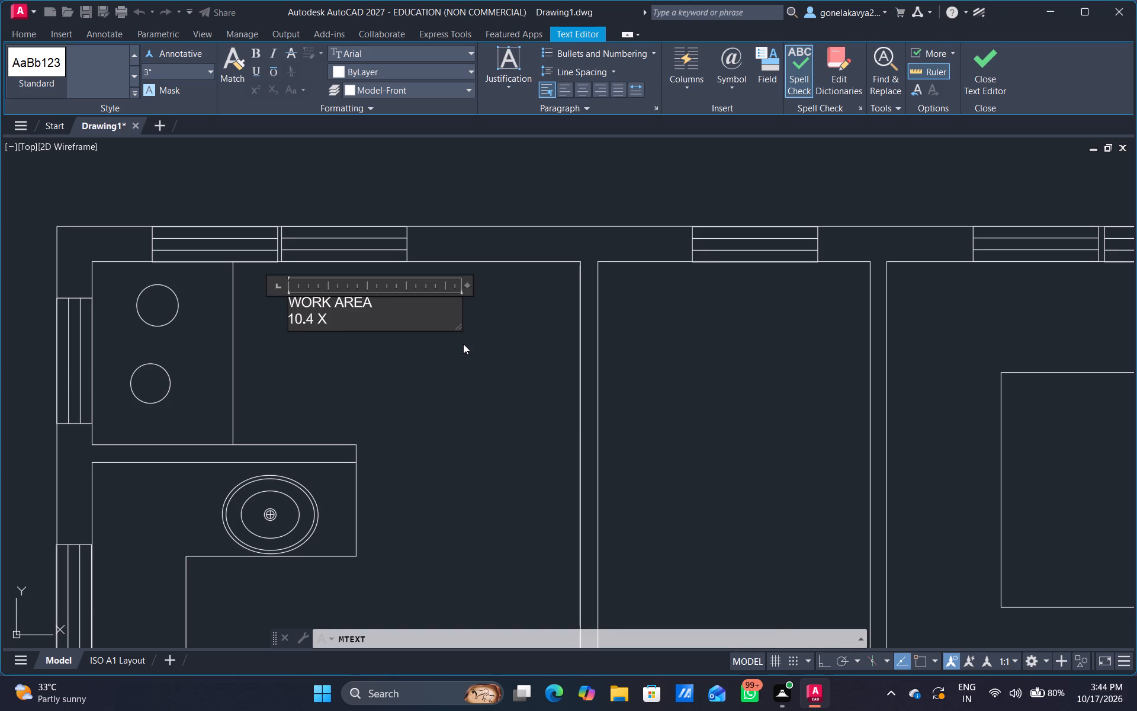
pyautogui.press('space')
pyautogui.write('3.9')
pyautogui.scroll(1, 463, 344)
pyautogui.moveTo(468, 466); pyautogui.dragTo(473, 466)
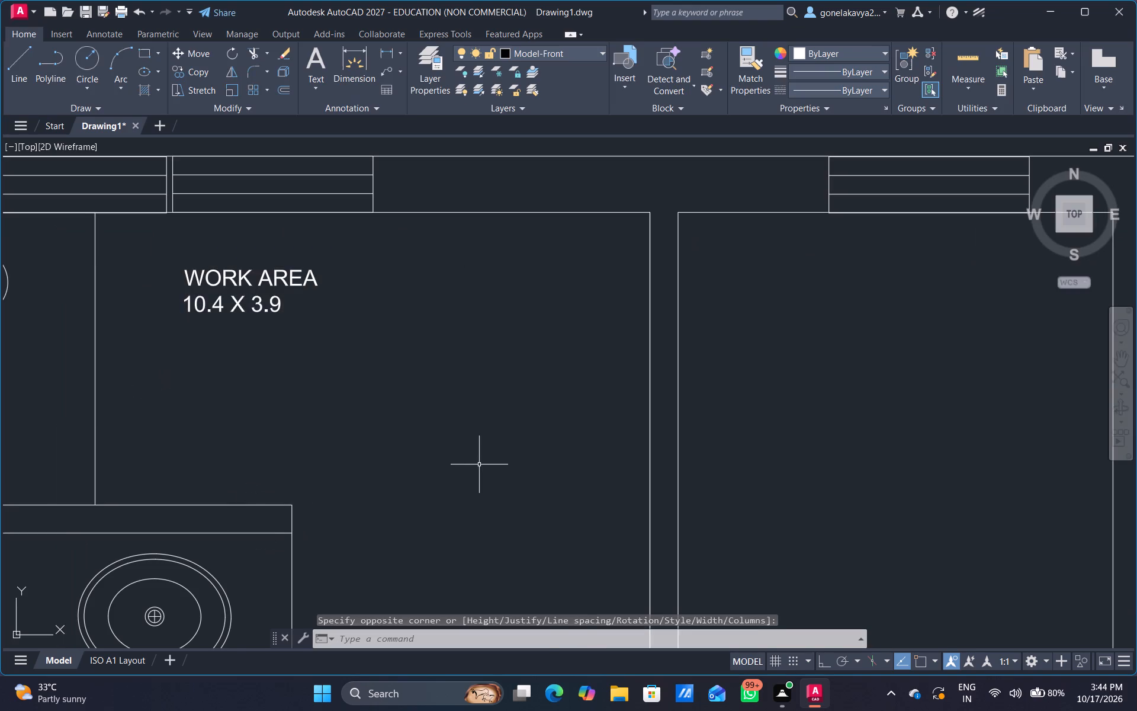
# Add multiline text in the narrow room between the work area and the upper bedroom, reading "TOILET" above "5.8 X 9.9".
pyautogui.scroll(-2, 481, 462)
pyautogui.moveTo(506, 478); pyautogui.dragTo(477, 418, button='middle')
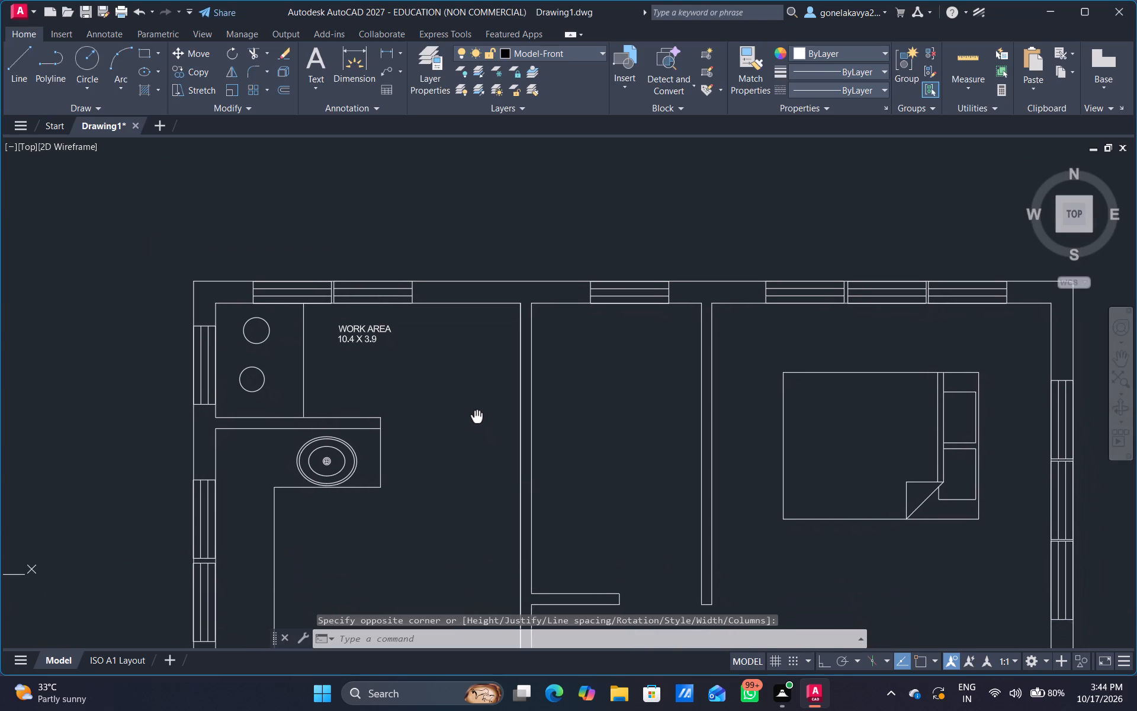
pyautogui.moveTo(477, 418); pyautogui.dragTo(471, 418, button='middle')
pyautogui.press('space')
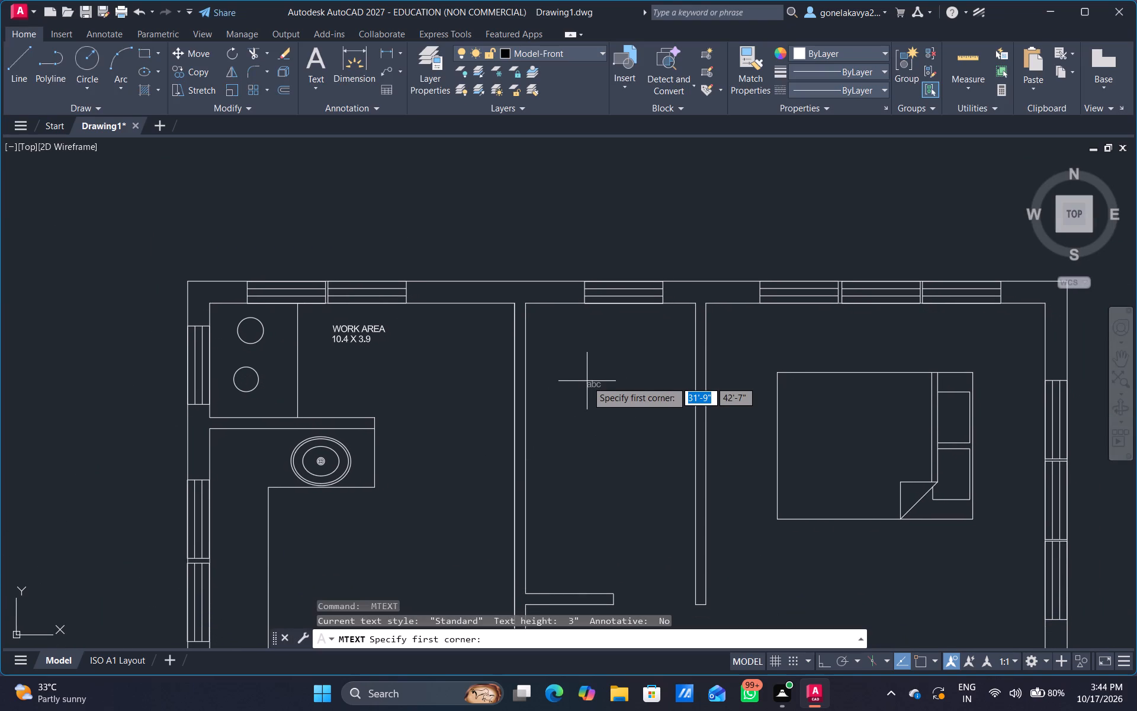
pyautogui.moveTo(576, 379); pyautogui.dragTo(623, 446)
pyautogui.click(698, 504)
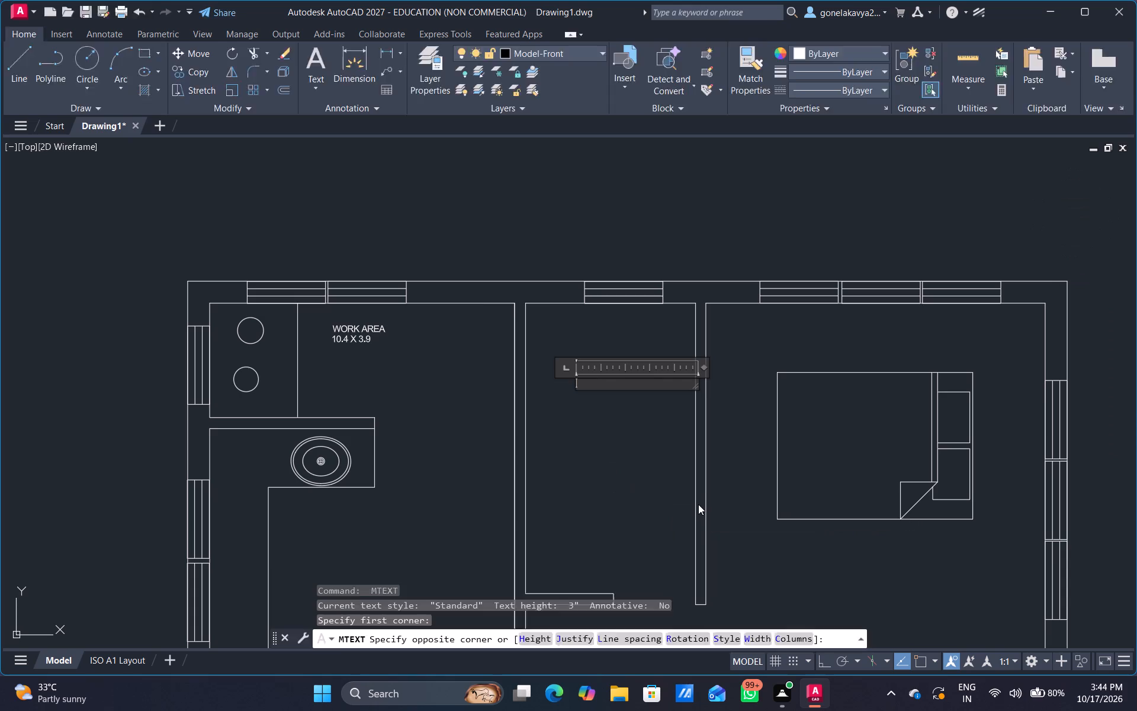
pyautogui.press('t')
pyautogui.write('OI;')
pyautogui.press('BackSpace')
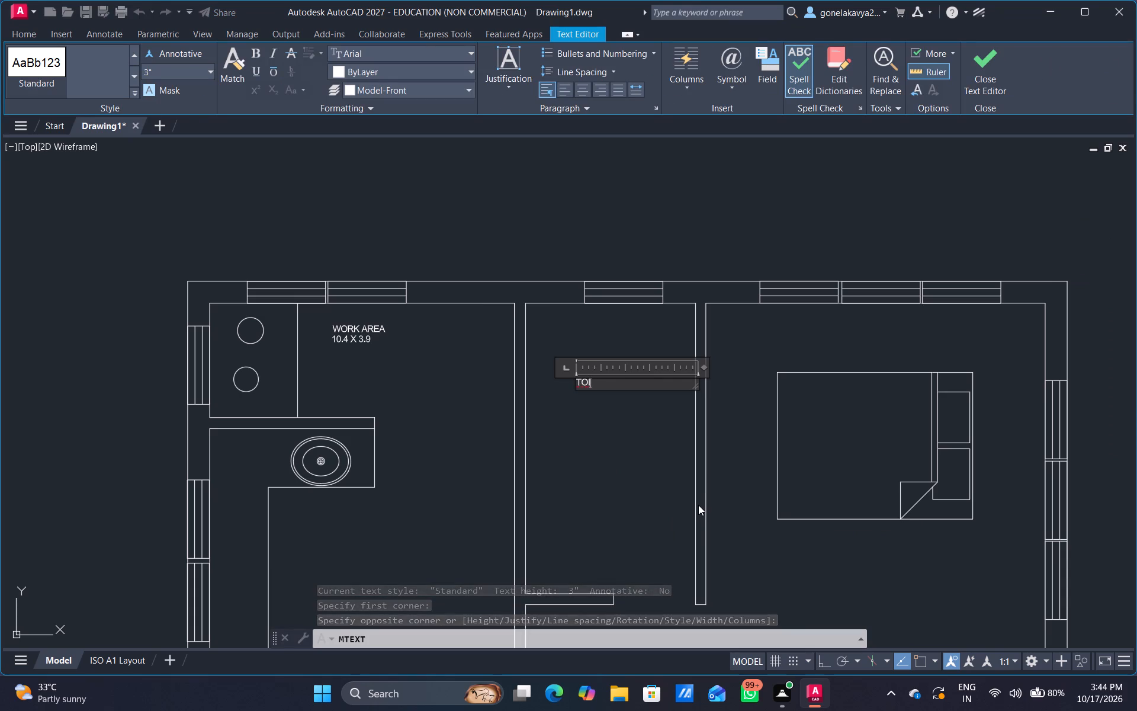
pyautogui.write('LET')
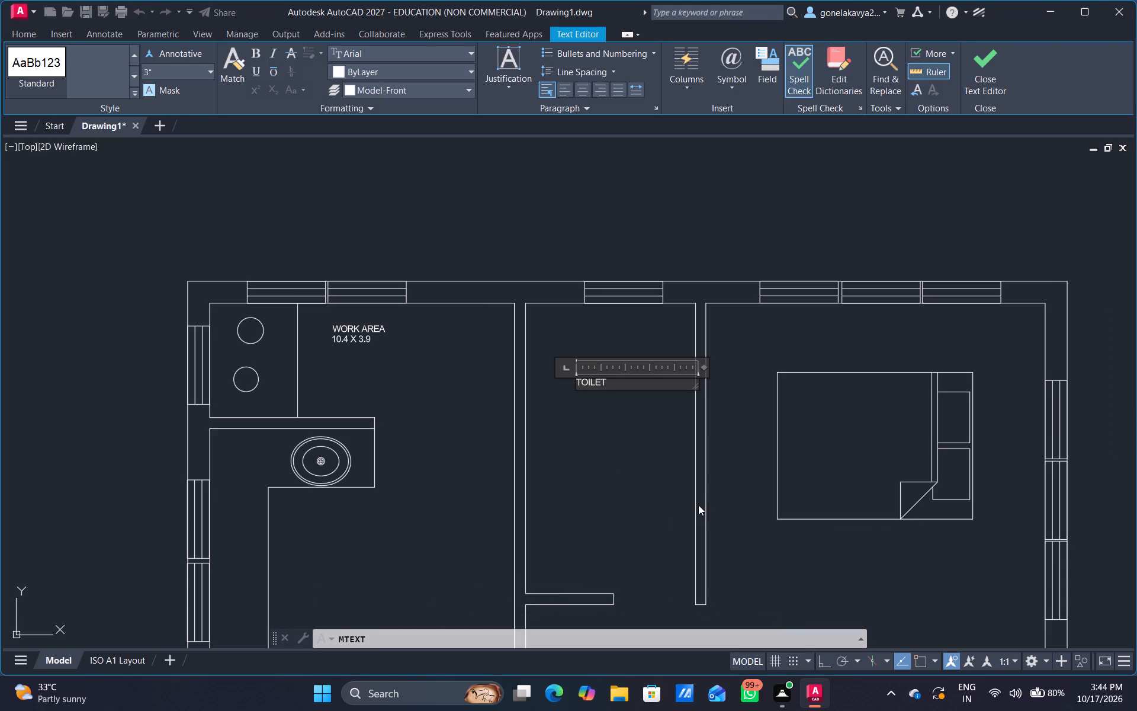
pyautogui.press('Return')
pyautogui.write('5.8 X 9.9')
pyautogui.click(562, 513)
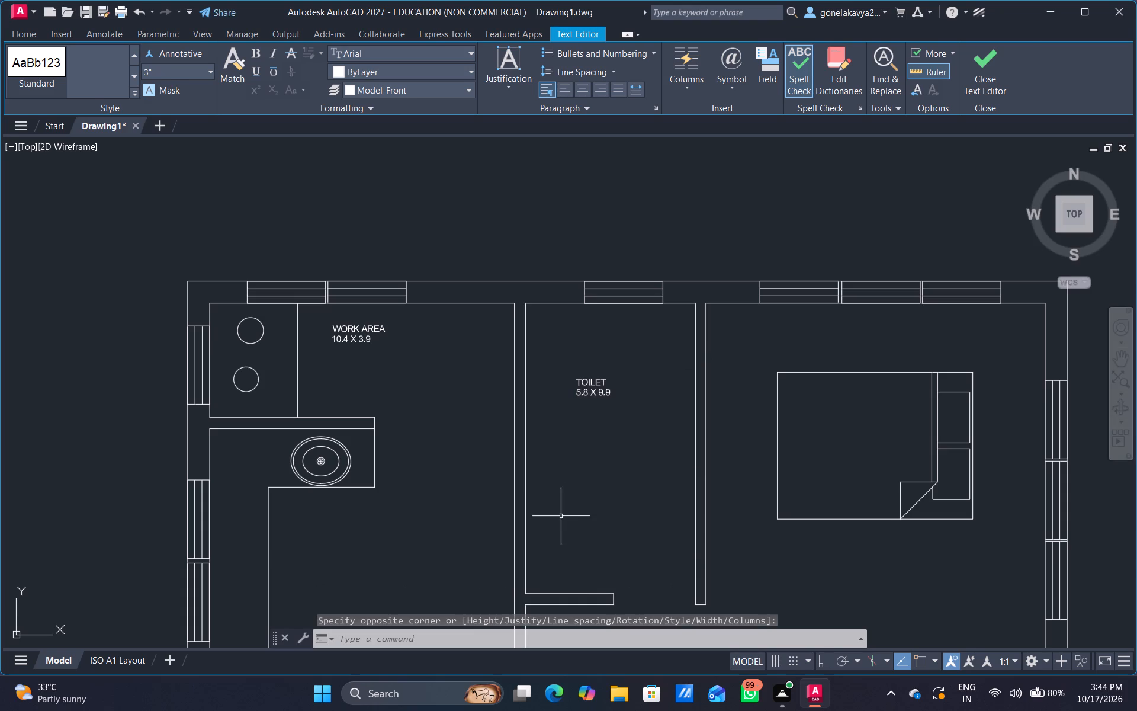
# Add multiline text in the kitchen, below the sink and beside the counter, reading "KITCHEN" above "10.4 X 9".
pyautogui.moveTo(599, 514); pyautogui.dragTo(367, 153, button='middle')
pyautogui.moveTo(123, 224); pyautogui.dragTo(134, 233, button='middle')
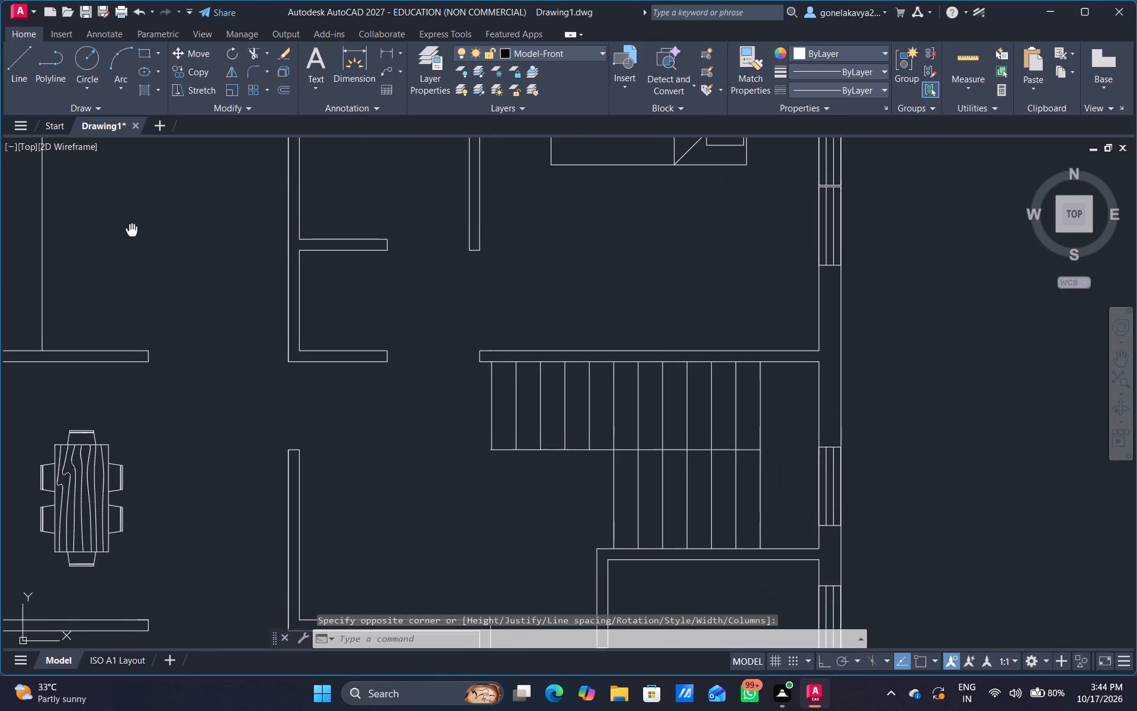
pyautogui.moveTo(134, 233); pyautogui.dragTo(265, 306, button='middle')
pyautogui.press('space')
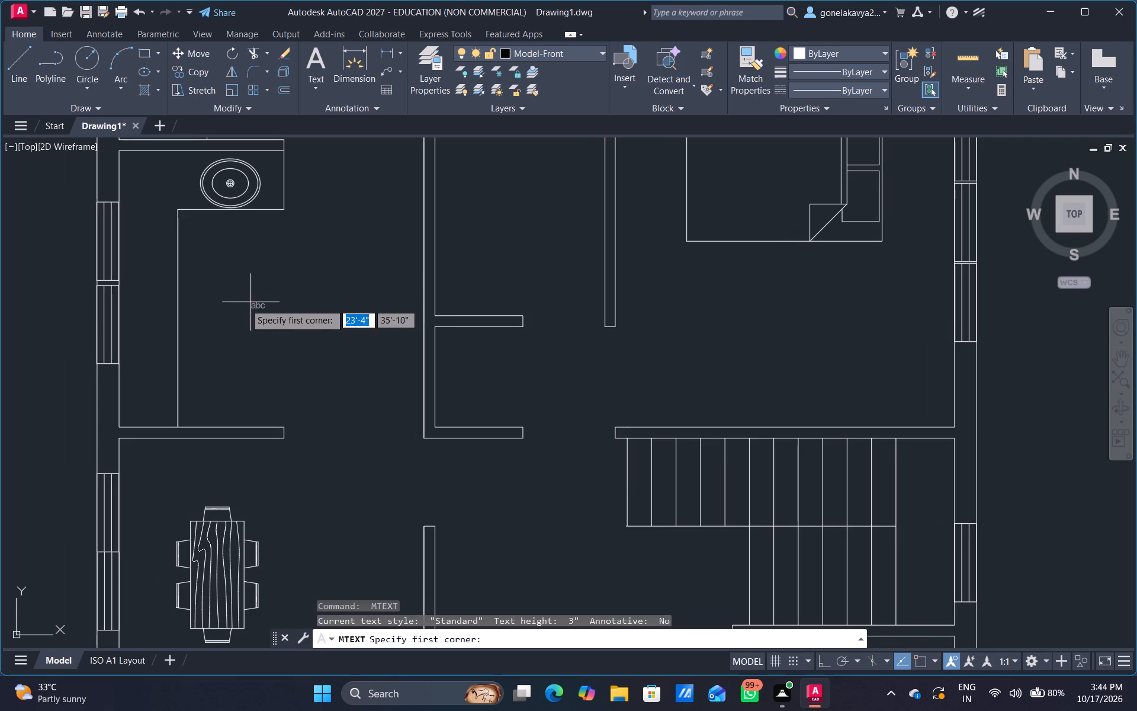
pyautogui.moveTo(217, 296); pyautogui.dragTo(228, 342)
pyautogui.click(325, 325)
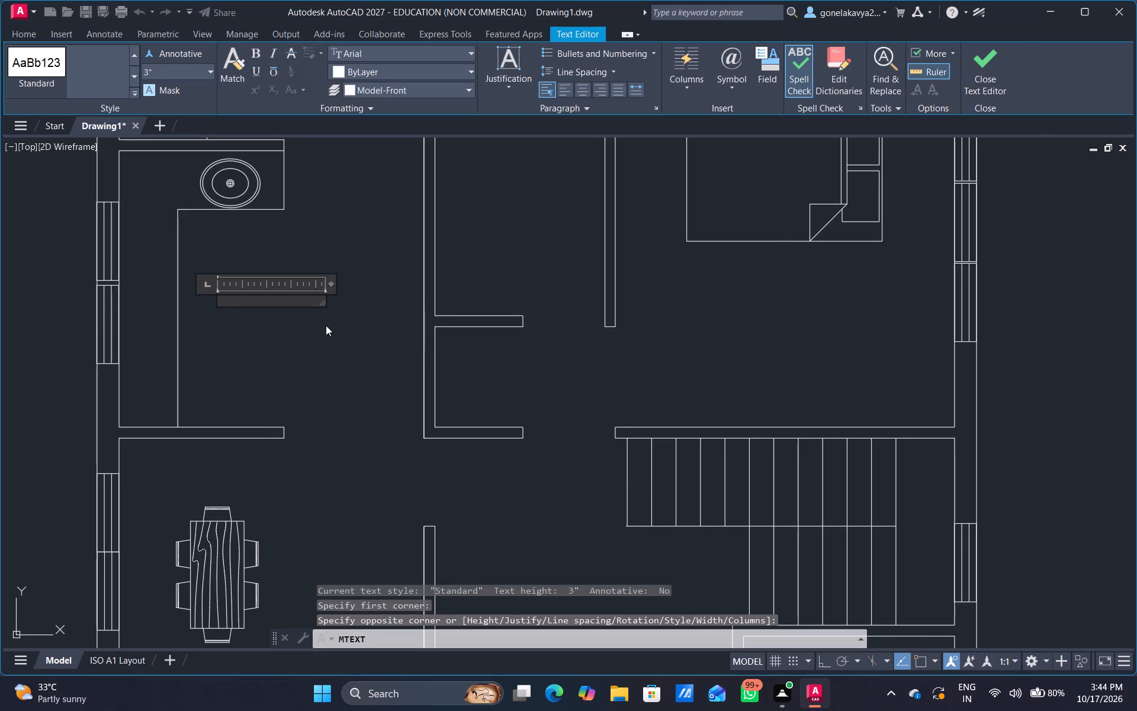
pyautogui.write('KI')
pyautogui.write('TCHEN')
pyautogui.press('Return')
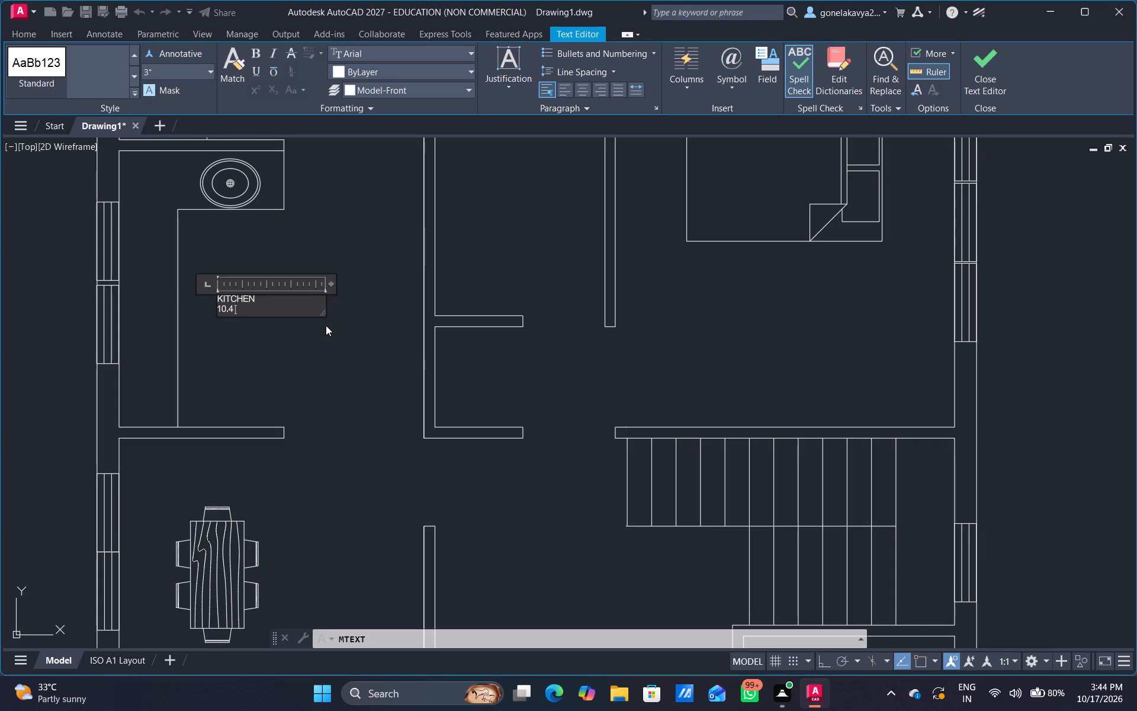
pyautogui.press('Delete')
pyautogui.press('Down')
pyautogui.press('Delete')
pyautogui.press('Down')
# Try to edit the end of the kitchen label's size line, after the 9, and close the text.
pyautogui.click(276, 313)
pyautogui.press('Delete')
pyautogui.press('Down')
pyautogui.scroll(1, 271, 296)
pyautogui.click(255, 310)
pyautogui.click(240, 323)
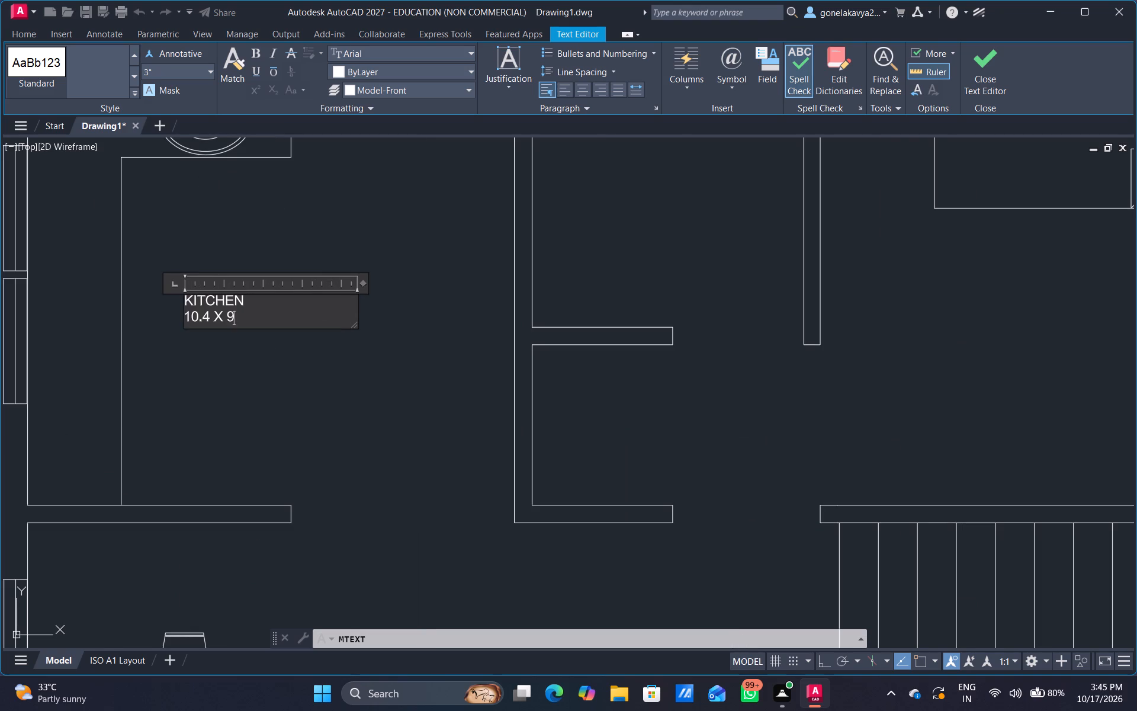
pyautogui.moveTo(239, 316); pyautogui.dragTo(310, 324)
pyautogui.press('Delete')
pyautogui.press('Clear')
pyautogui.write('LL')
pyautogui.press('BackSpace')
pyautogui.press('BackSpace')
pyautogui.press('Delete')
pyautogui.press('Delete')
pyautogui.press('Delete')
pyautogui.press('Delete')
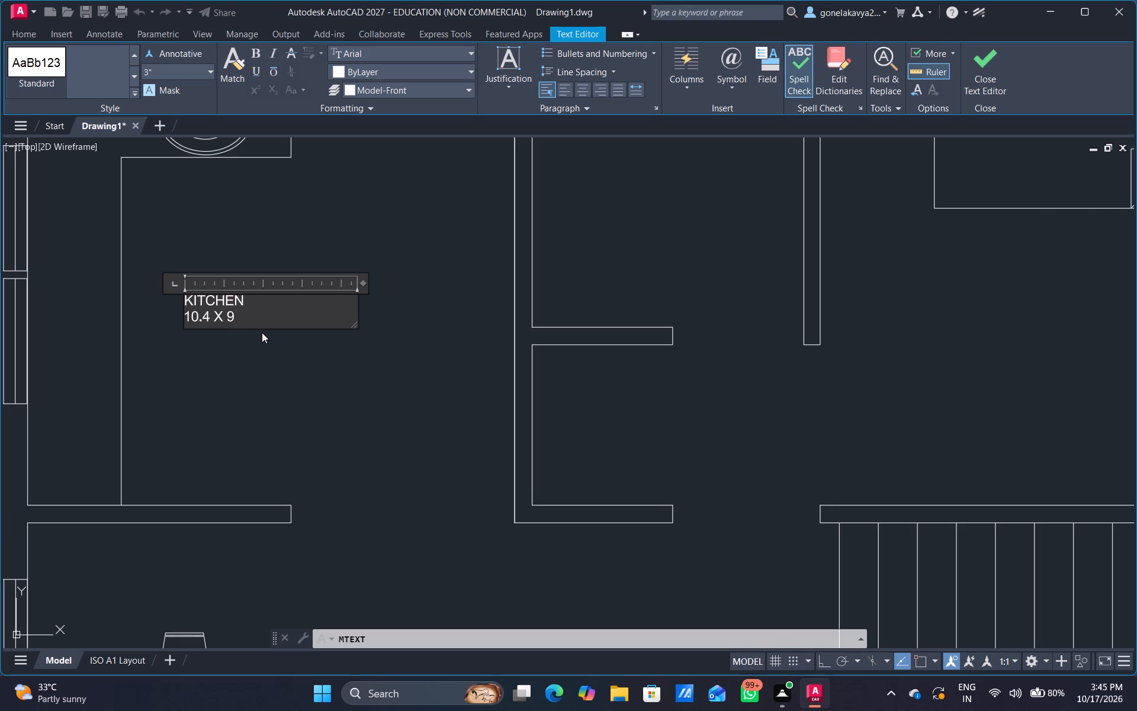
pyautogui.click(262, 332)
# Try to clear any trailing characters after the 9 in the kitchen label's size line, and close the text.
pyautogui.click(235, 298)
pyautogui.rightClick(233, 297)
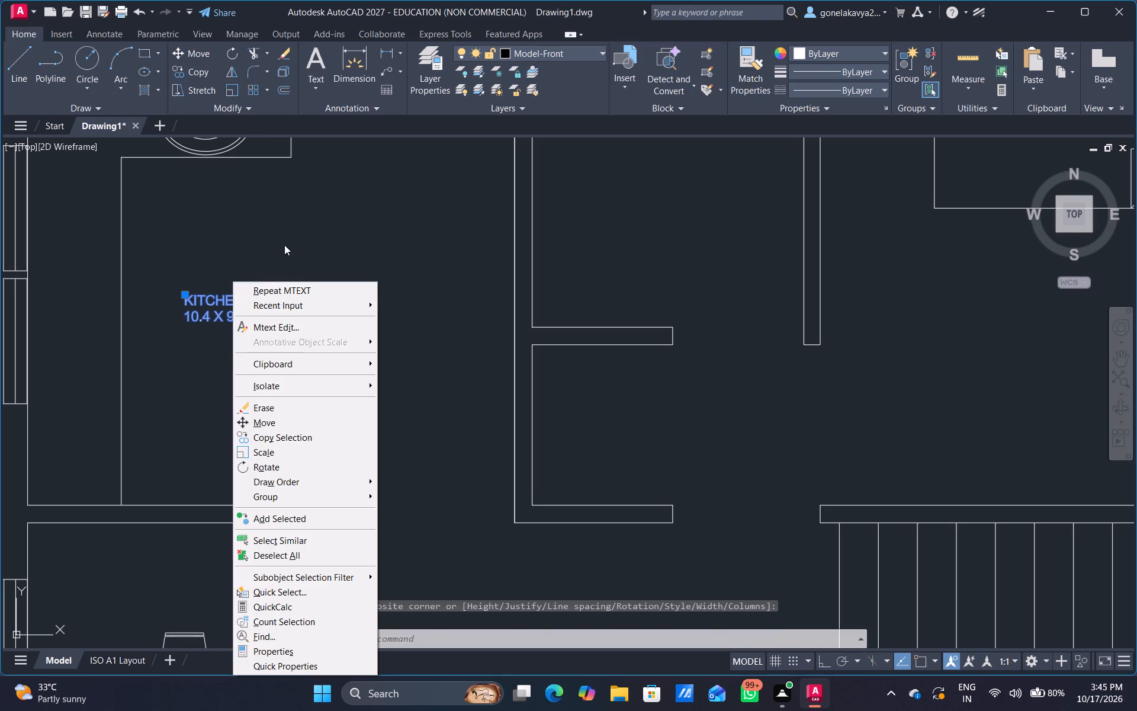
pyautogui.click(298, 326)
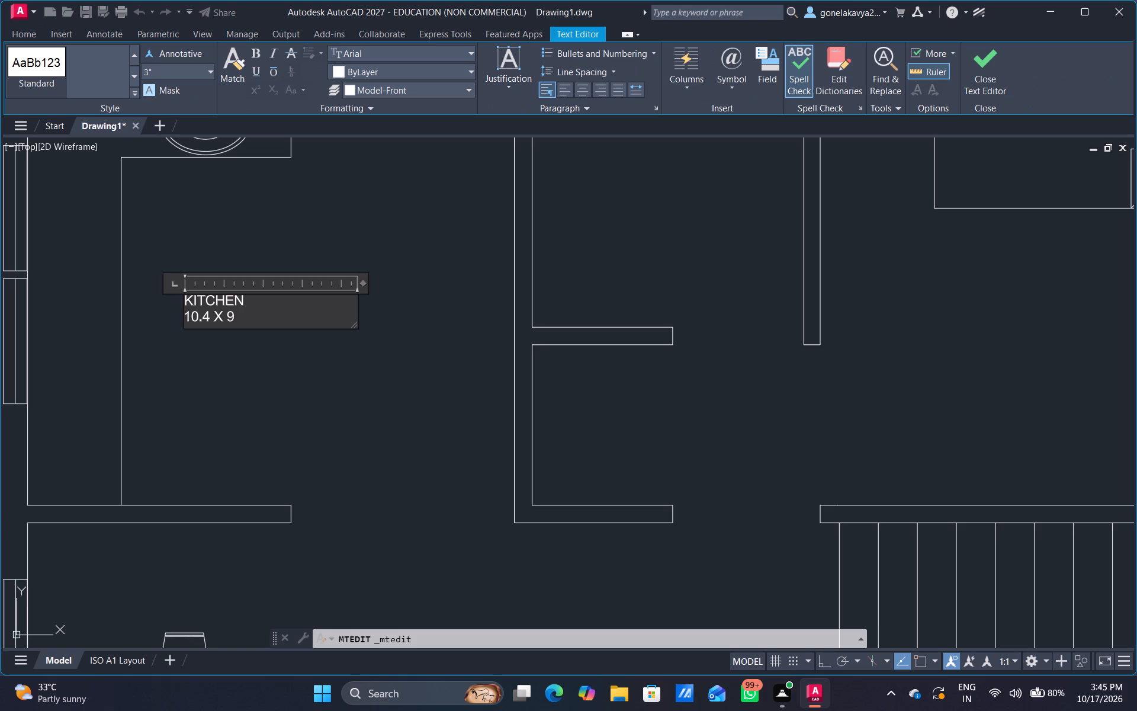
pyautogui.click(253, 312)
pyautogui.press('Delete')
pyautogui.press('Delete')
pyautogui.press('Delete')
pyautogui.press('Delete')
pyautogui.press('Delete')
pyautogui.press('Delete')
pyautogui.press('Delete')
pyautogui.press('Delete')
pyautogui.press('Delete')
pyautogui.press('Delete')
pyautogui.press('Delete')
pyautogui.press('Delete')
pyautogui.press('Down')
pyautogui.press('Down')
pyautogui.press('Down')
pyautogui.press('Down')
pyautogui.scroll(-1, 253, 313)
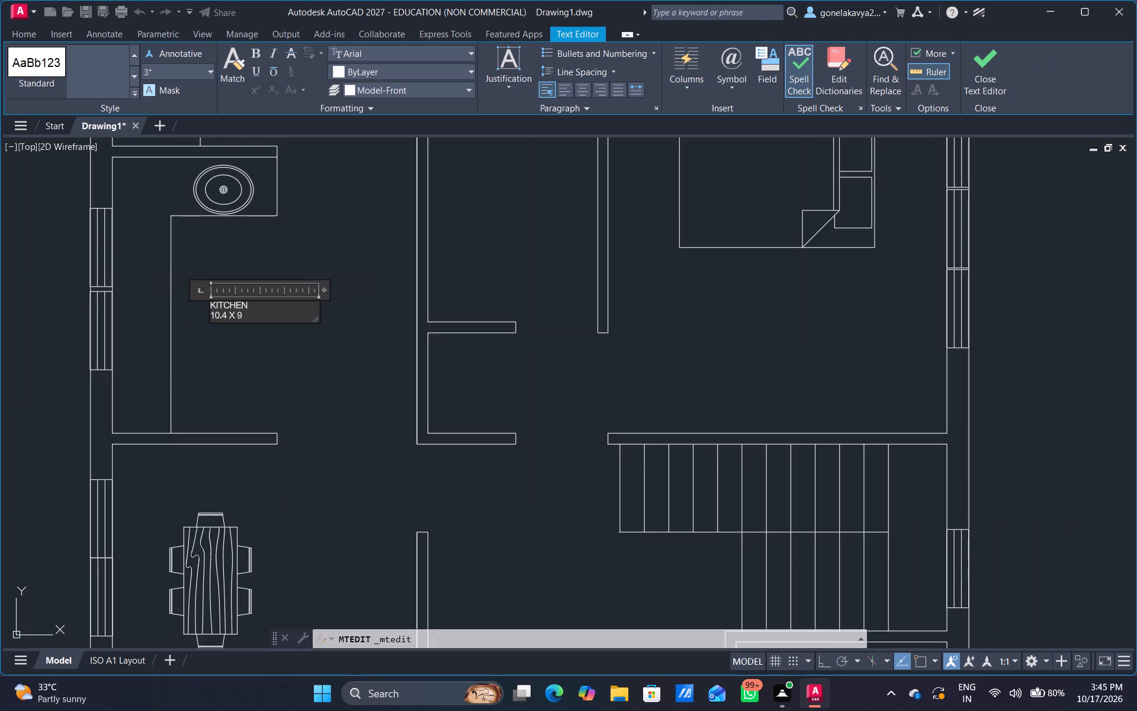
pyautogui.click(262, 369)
# Add multiline text in the upper bedroom, between the bed and the staircase wall, reading "BEDROOM" above "11.2 X 13.7".
pyautogui.scroll(1, 255, 324)
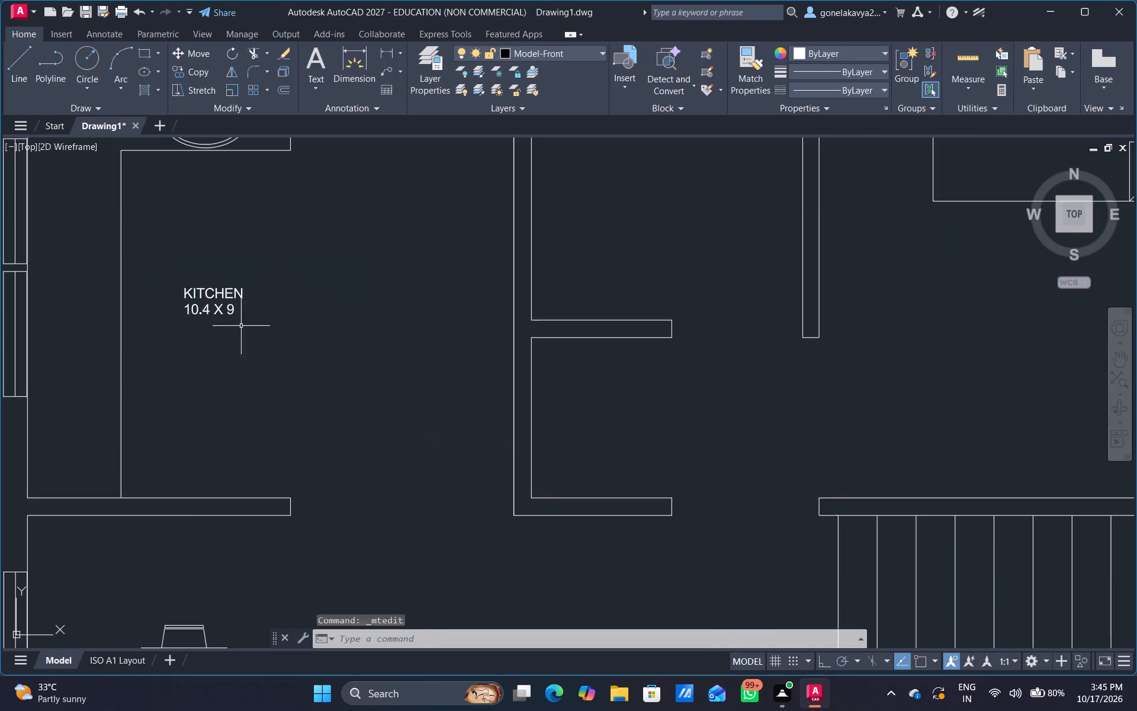
pyautogui.scroll(-3, 216, 320)
pyautogui.scroll(2, 307, 338)
pyautogui.moveTo(316, 352); pyautogui.dragTo(203, 306, button='middle')
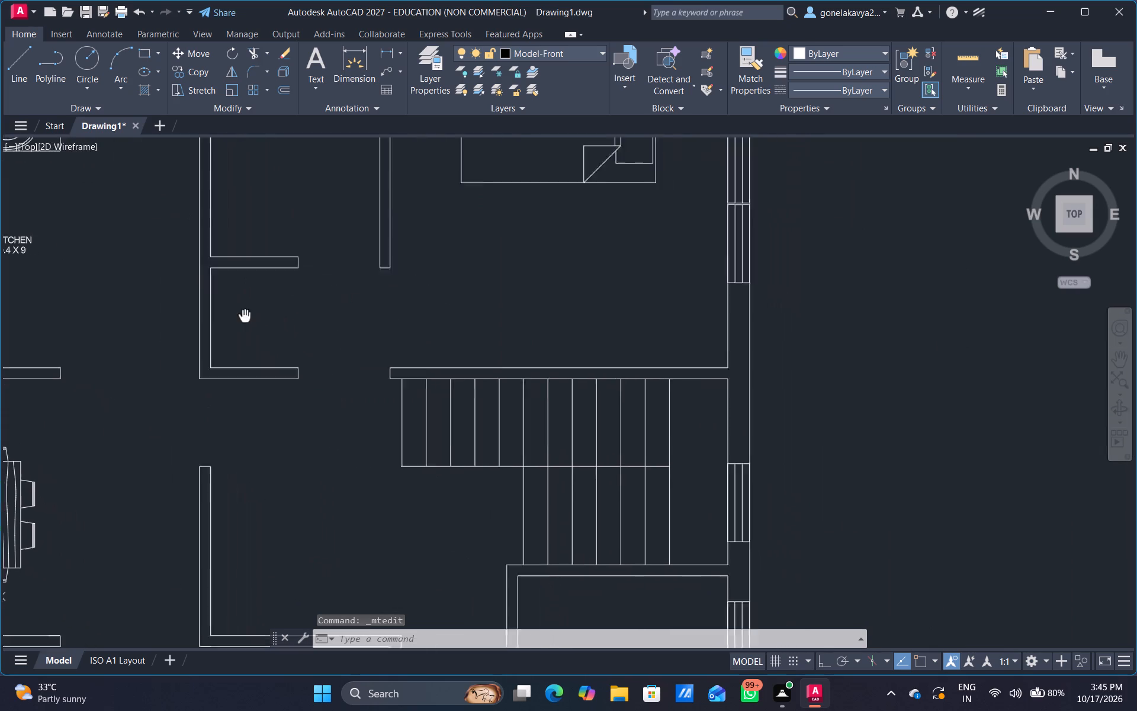
pyautogui.moveTo(203, 306); pyautogui.dragTo(119, 306, button='middle')
pyautogui.press('space')
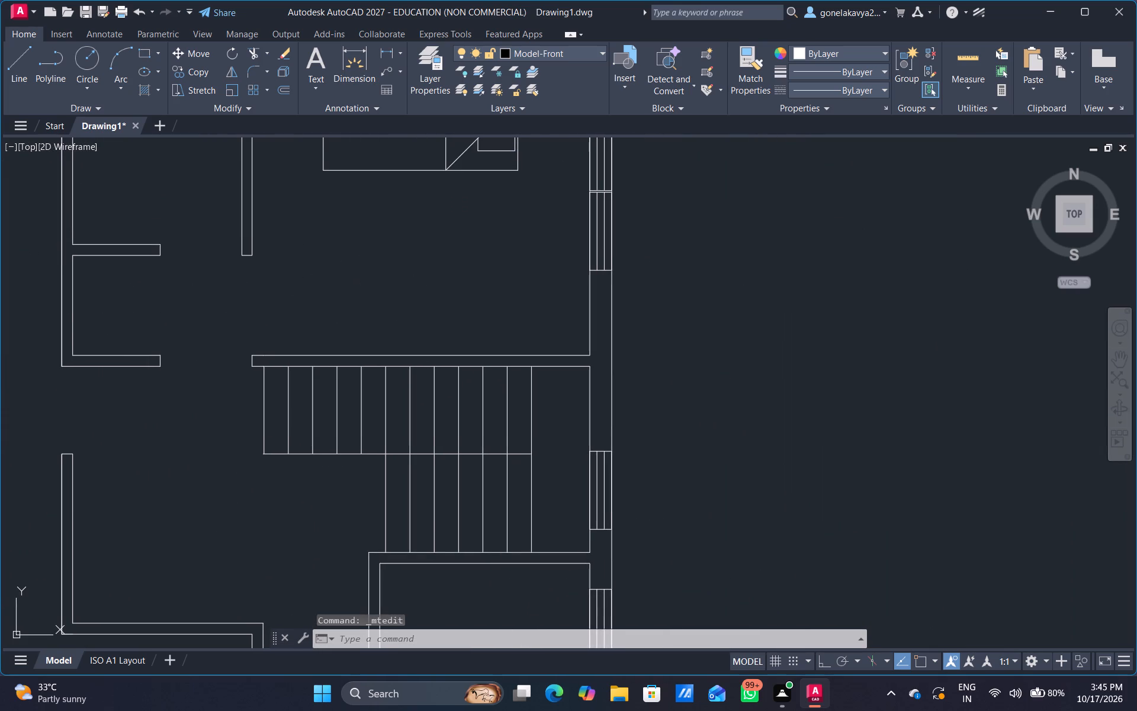
pyautogui.moveTo(359, 283); pyautogui.dragTo(391, 345)
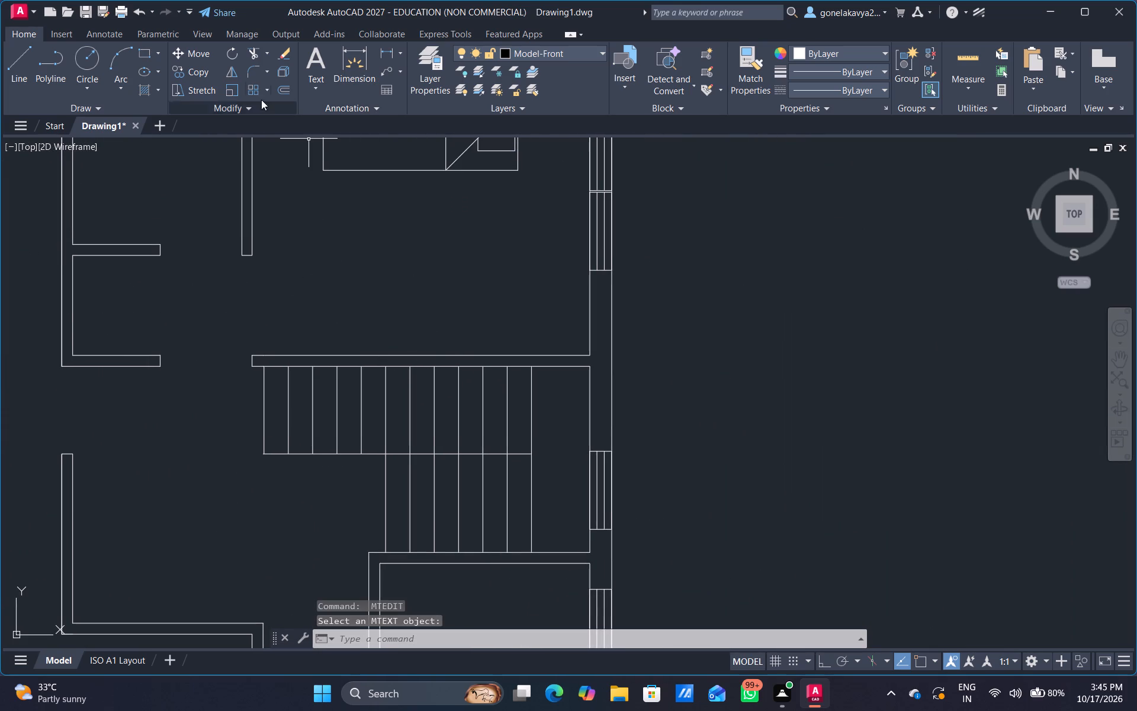
pyautogui.click(315, 62)
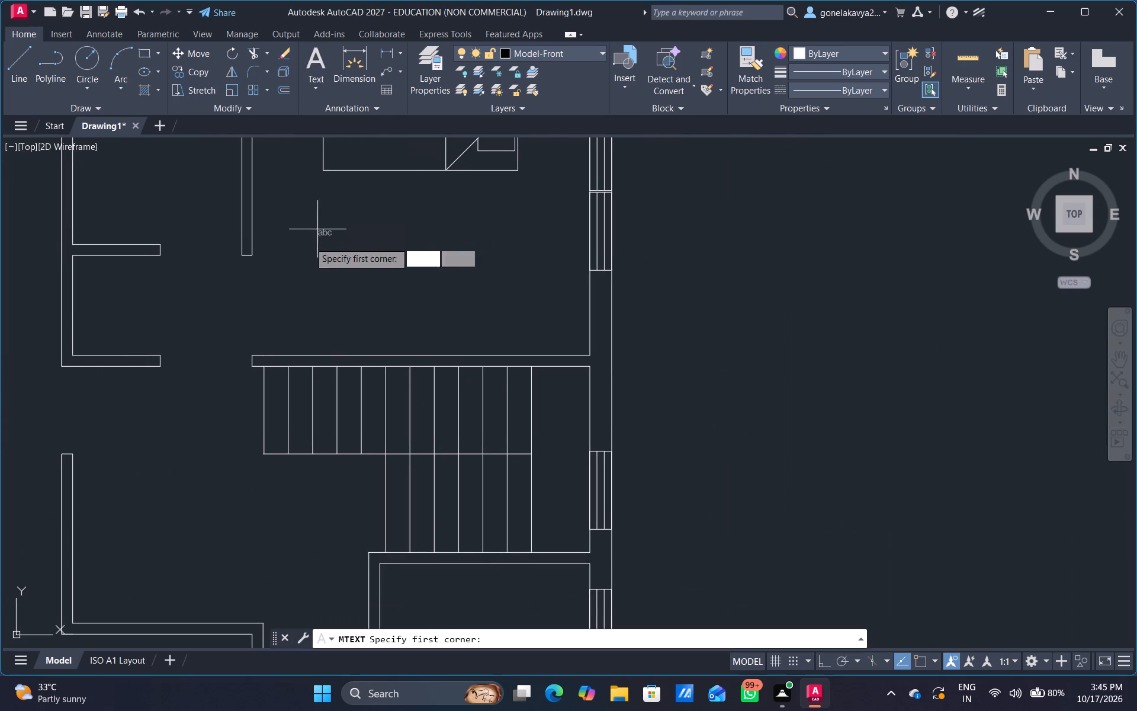
pyautogui.moveTo(301, 262); pyautogui.dragTo(323, 305)
pyautogui.click(453, 337)
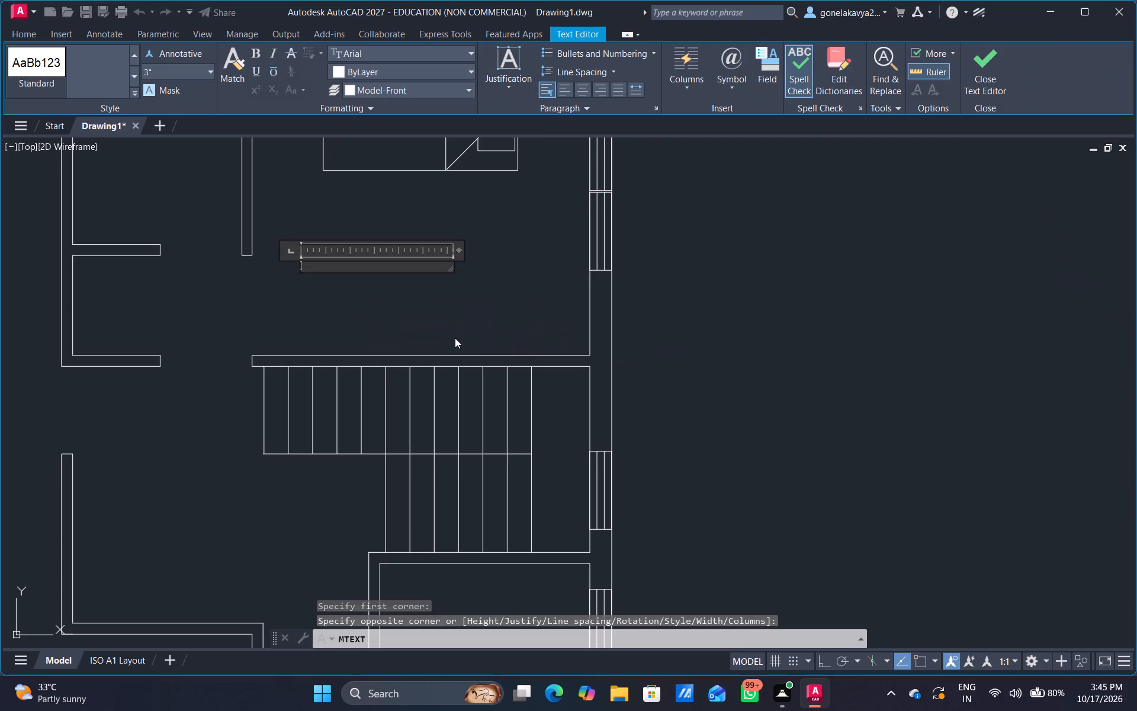
pyautogui.write('BEDROOM')
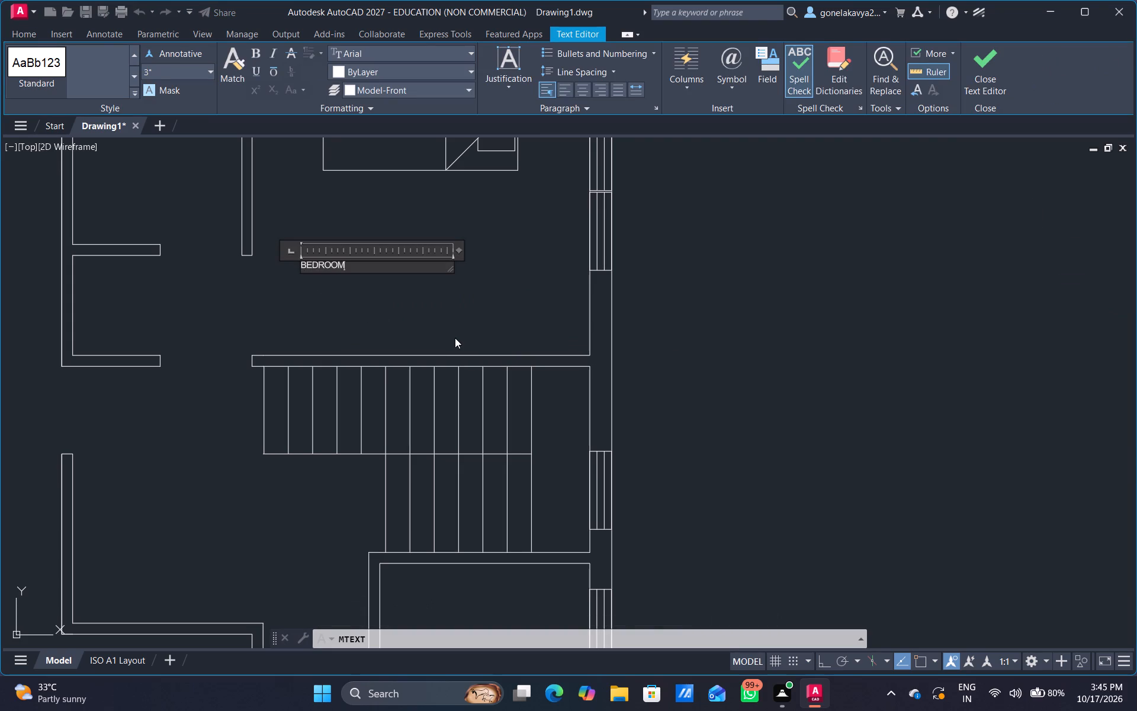
pyautogui.press('Return')
pyautogui.press('End')
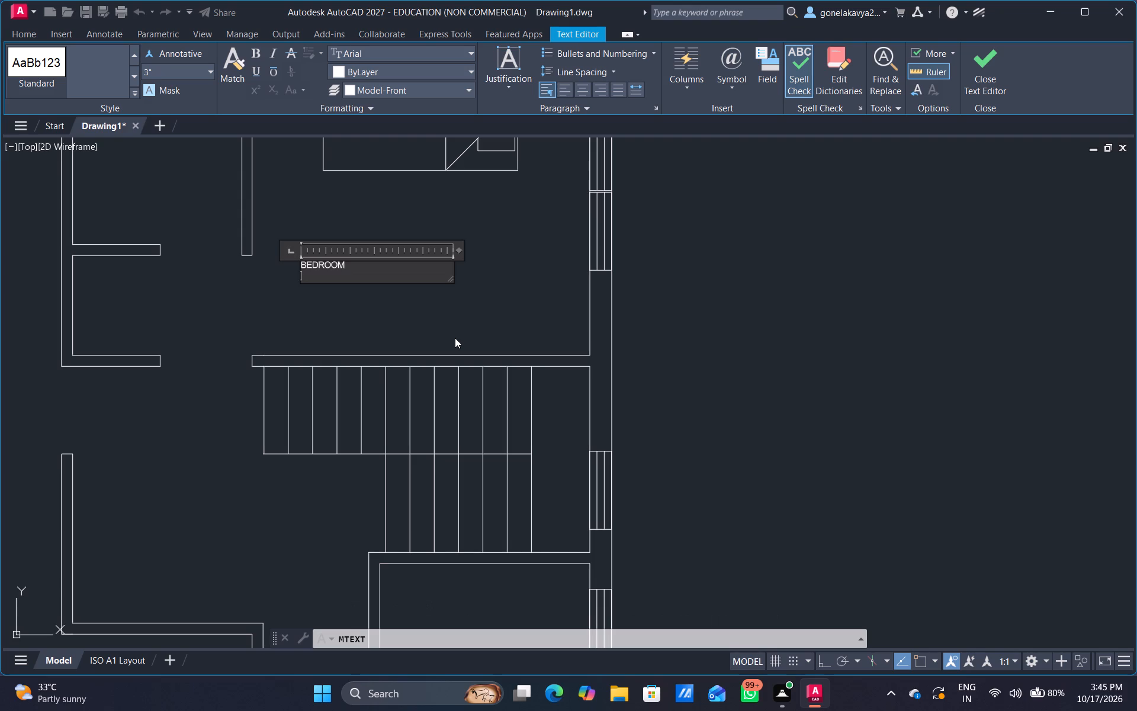
pyautogui.press('End')
pyautogui.press('Delete')
pyautogui.press('Down')
pyautogui.write('11')
pyautogui.write('.2')
pyautogui.press('space')
pyautogui.press('x')
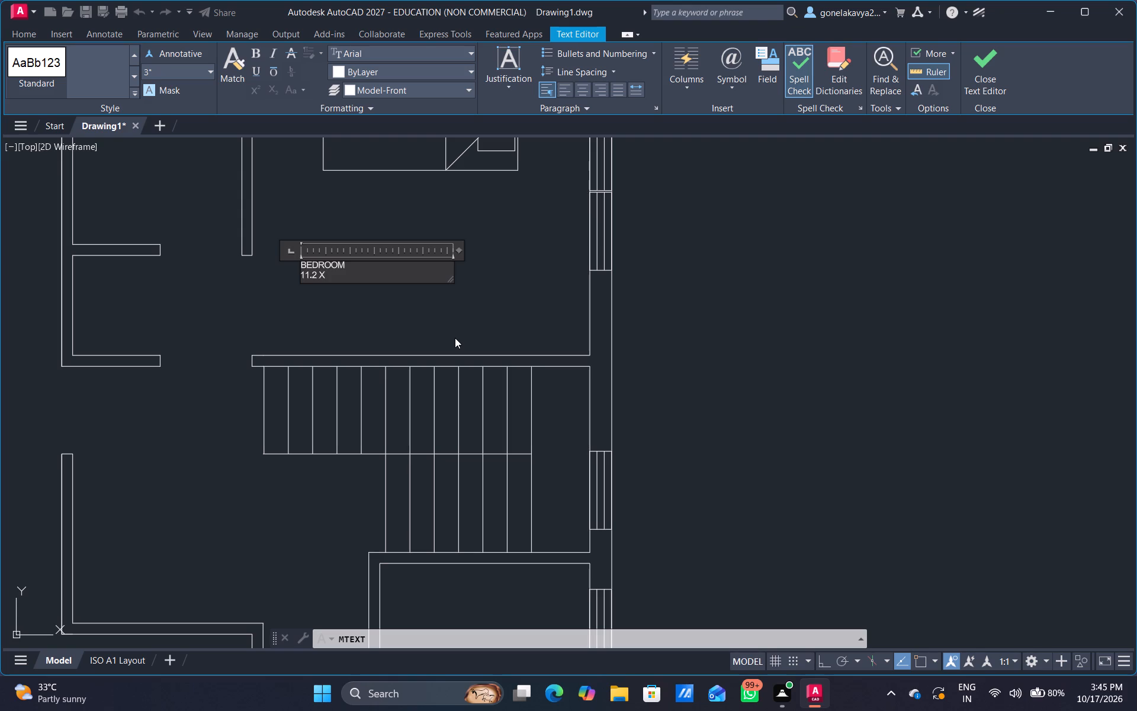
pyautogui.press('space')
pyautogui.write('13.')
pyautogui.press('7')
pyautogui.click(454, 322)
# Change the kitchen label's size line to "10.4 X 9.2".
pyautogui.scroll(-2, 258, 354)
pyautogui.moveTo(237, 386); pyautogui.dragTo(421, 391, button='middle')
pyautogui.scroll(3, 268, 309)
pyautogui.click(355, 312)
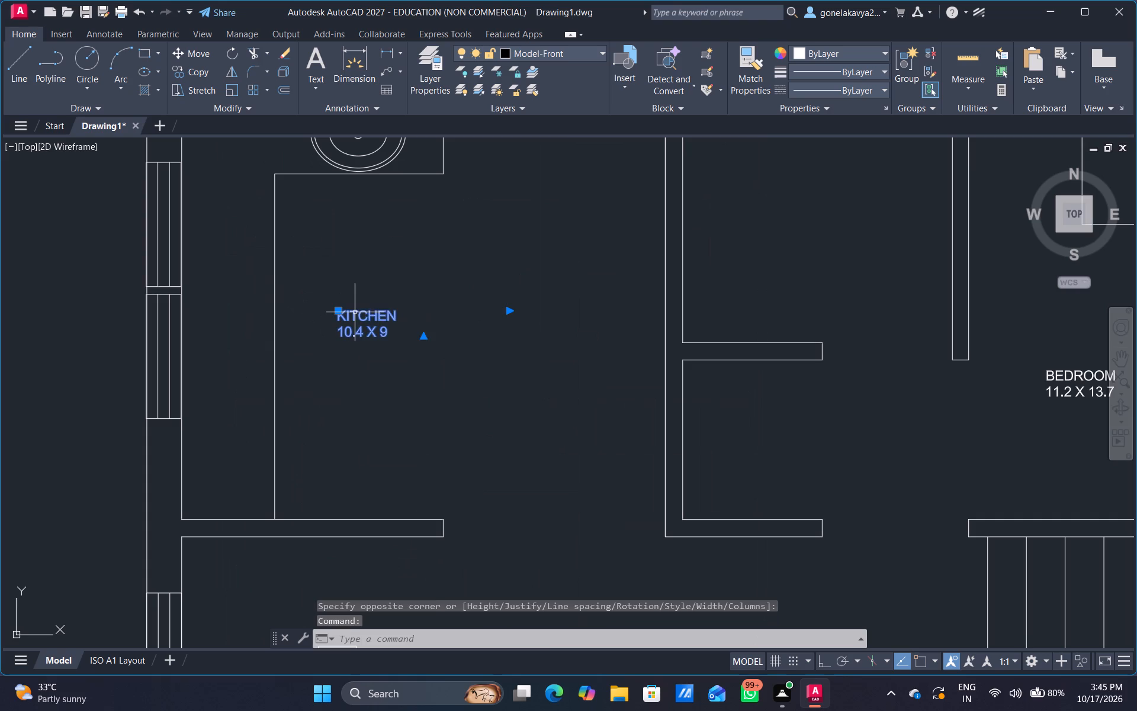
pyautogui.rightClick(355, 312)
pyautogui.click(437, 317)
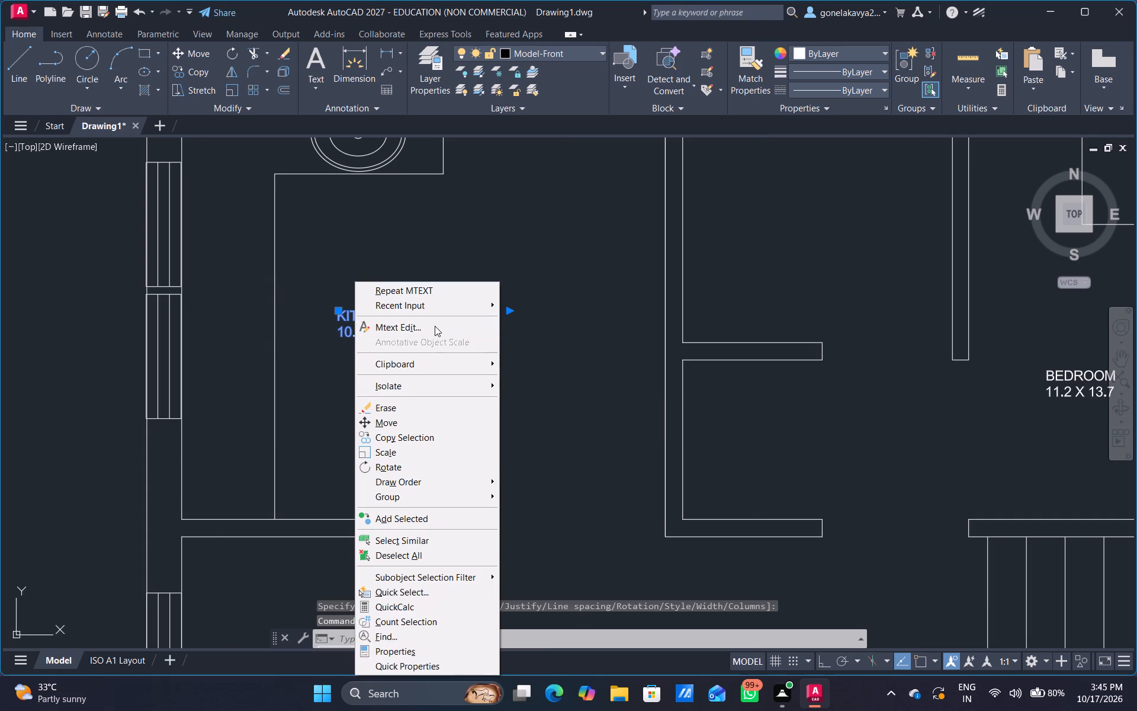
pyautogui.click(435, 326)
pyautogui.click(415, 328)
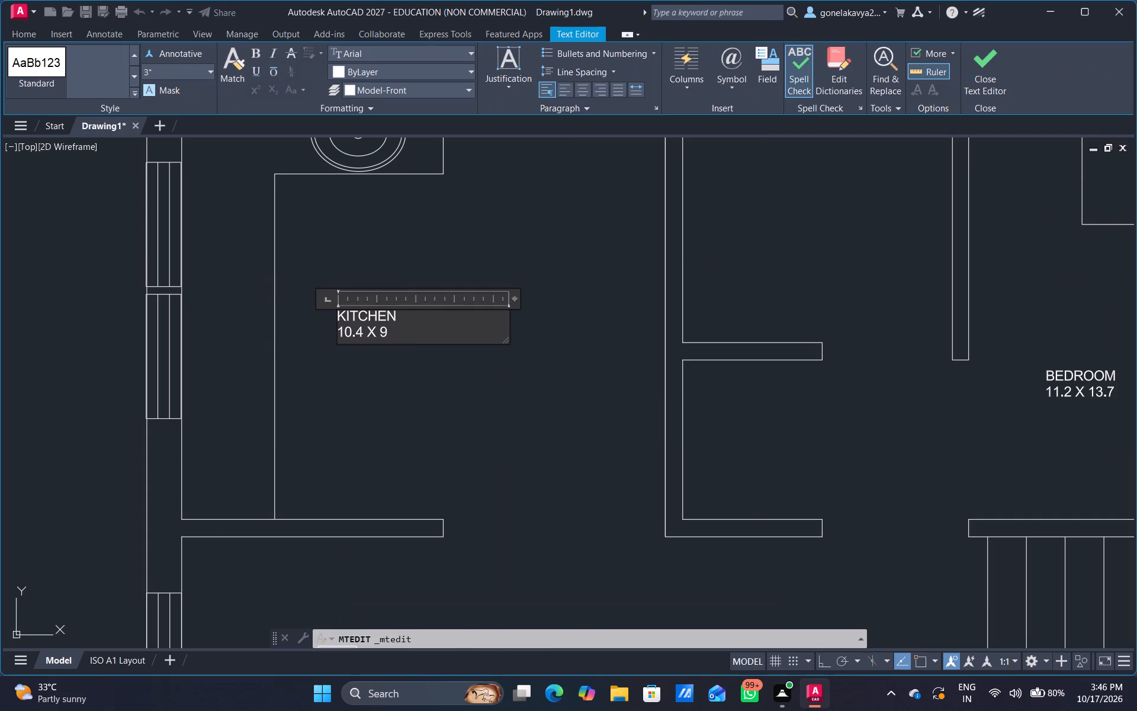
pyautogui.write('.2')
pyautogui.click(438, 410)
# Add multiline text just below the dining table's lower chair, reading "DINNING".
pyautogui.scroll(-3, 445, 452)
pyautogui.moveTo(465, 474); pyautogui.dragTo(447, 312, button='middle')
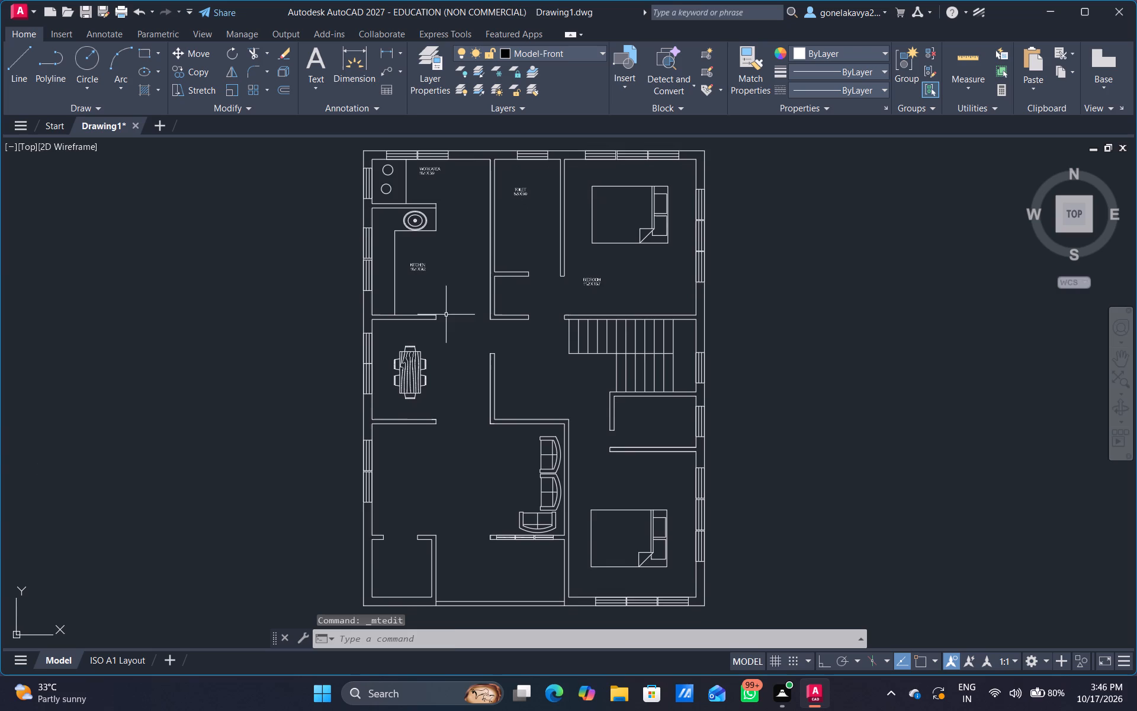
pyautogui.scroll(1, 404, 406)
pyautogui.moveTo(359, 462); pyautogui.dragTo(367, 421, button='middle')
pyautogui.scroll(1, 359, 456)
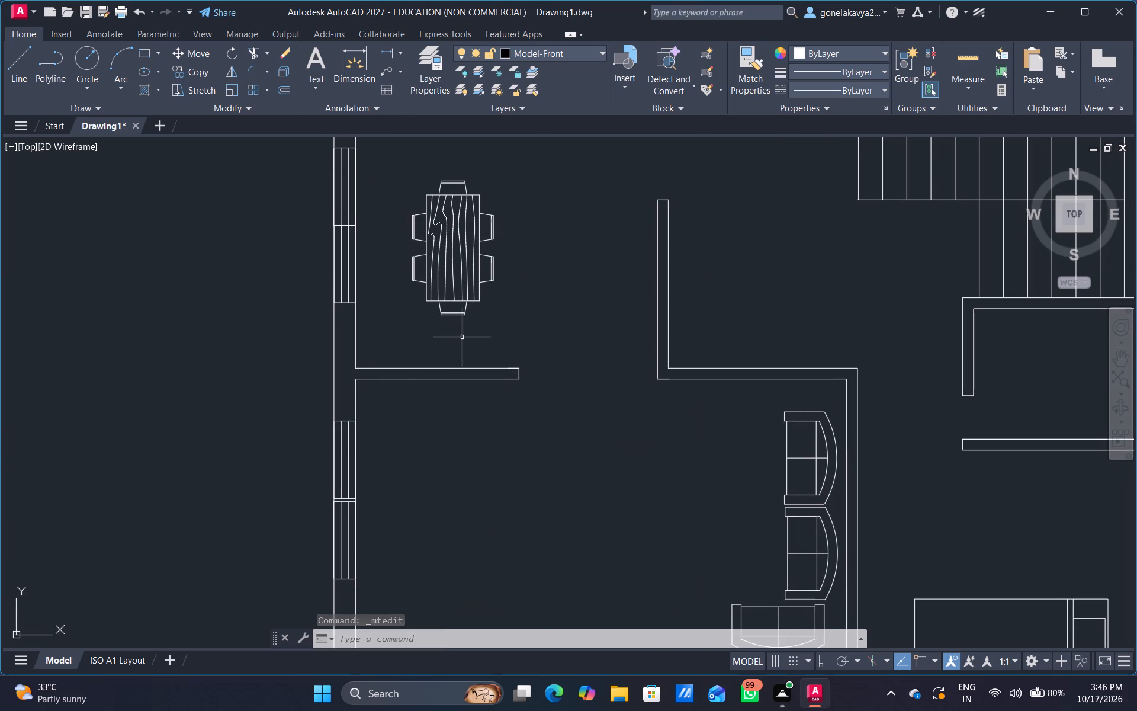
pyautogui.press('space')
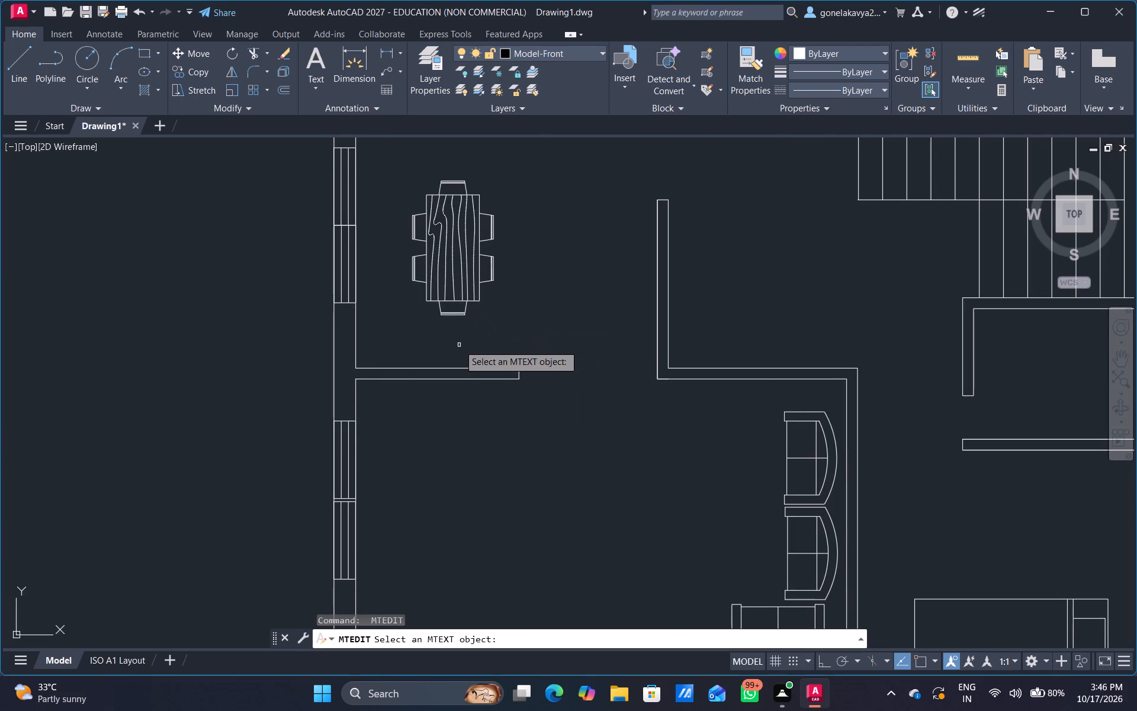
pyautogui.click(327, 60)
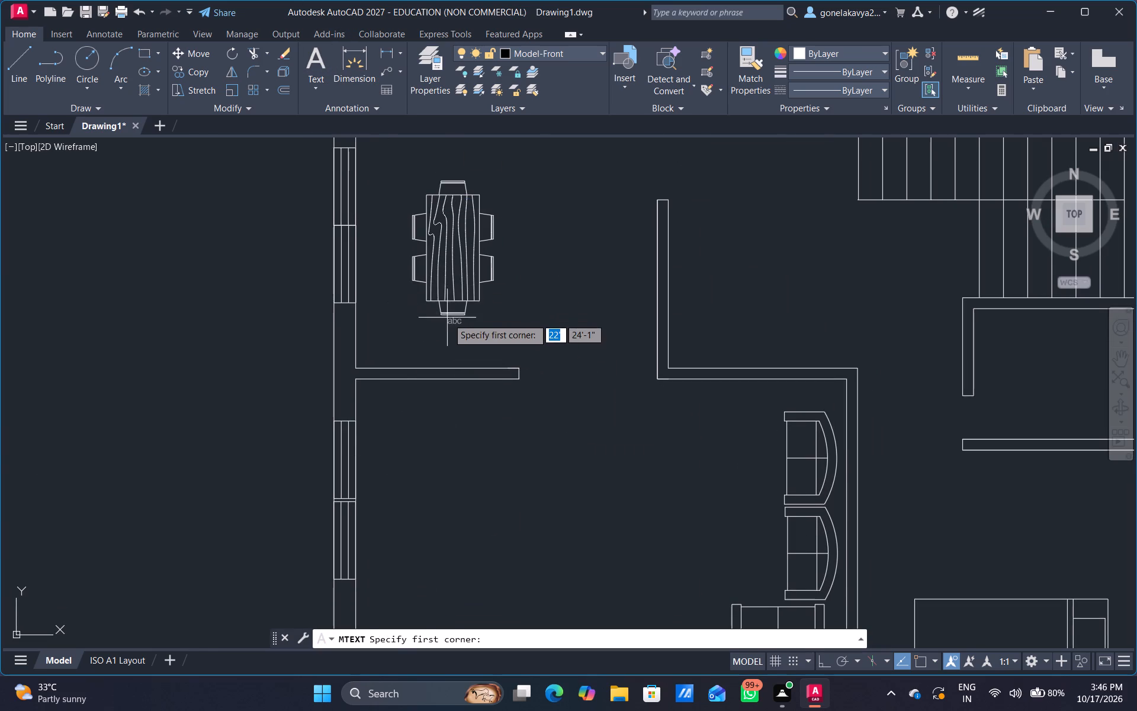
pyautogui.scroll(2, 449, 320)
pyautogui.moveTo(445, 322); pyautogui.dragTo(460, 386)
pyautogui.click(595, 396)
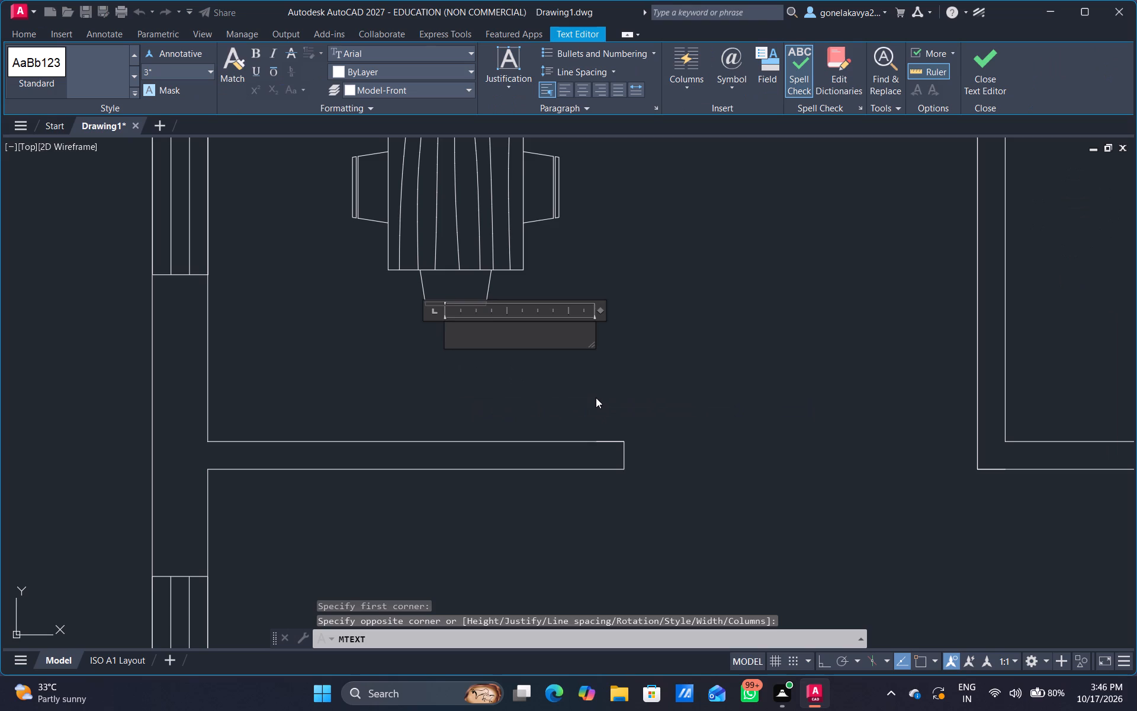
pyautogui.write('DININ')
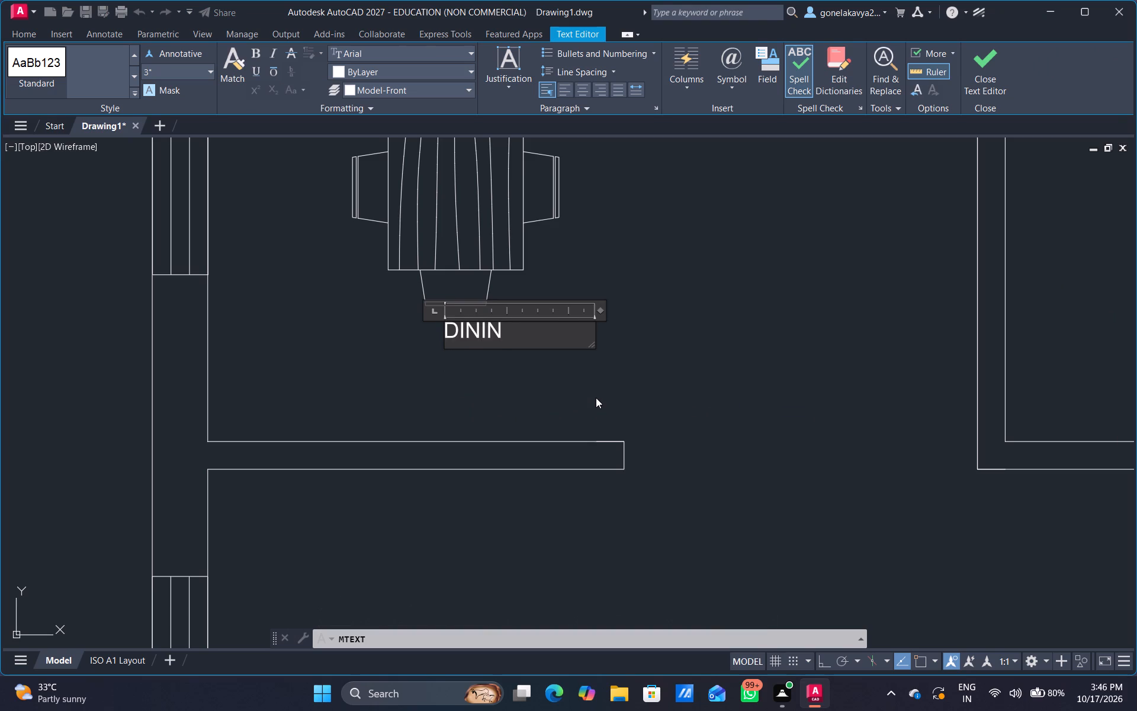
pyautogui.press('g')
pyautogui.press('Return')
pyautogui.click(464, 329)
pyautogui.press('n')
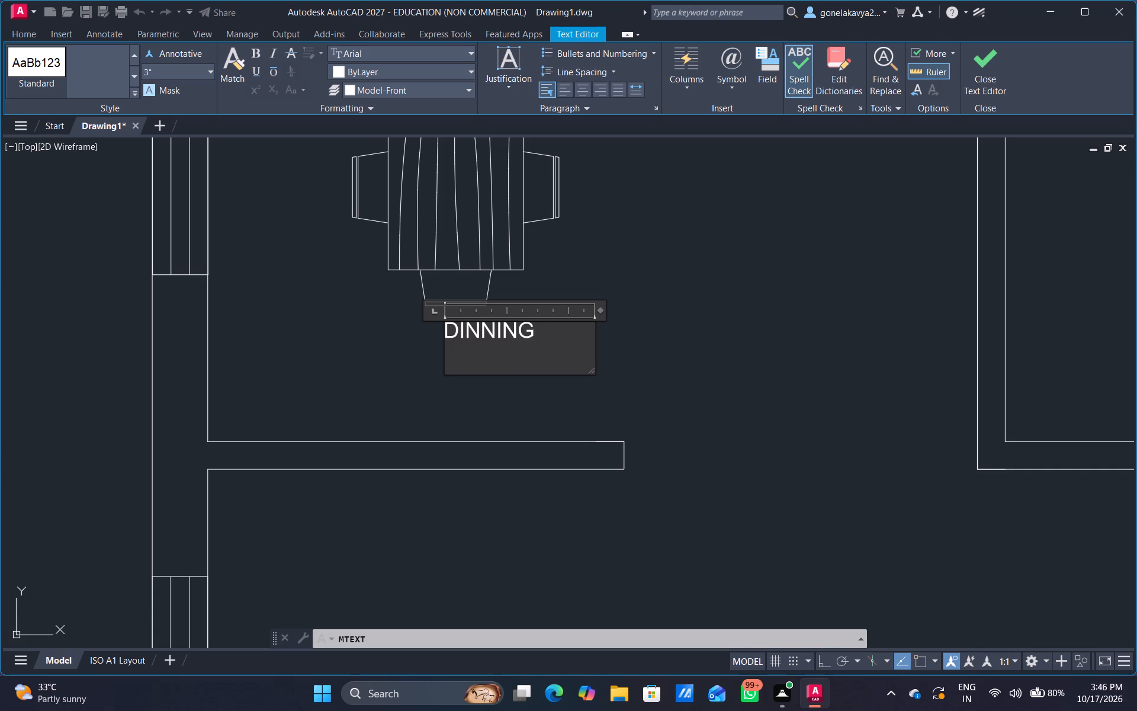
pyautogui.click(444, 348)
# Add a second line reading "10.4 X 8.8" to the dining label.
pyautogui.click(471, 331)
pyautogui.rightClick(471, 331)
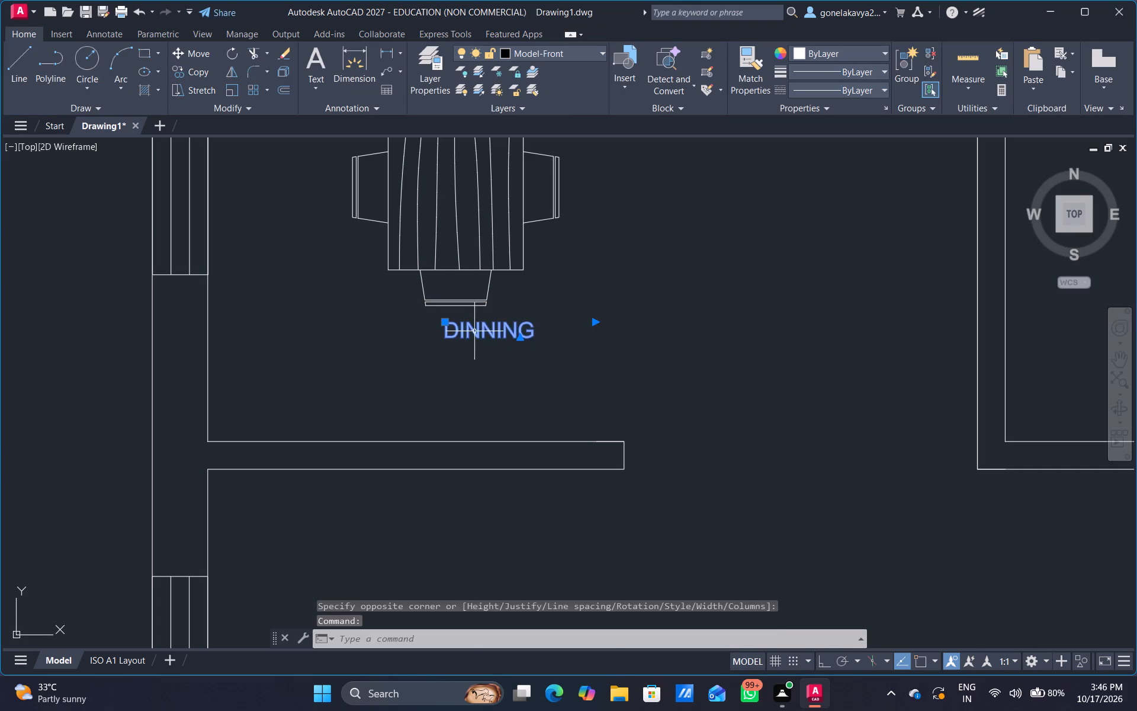
pyautogui.click(502, 329)
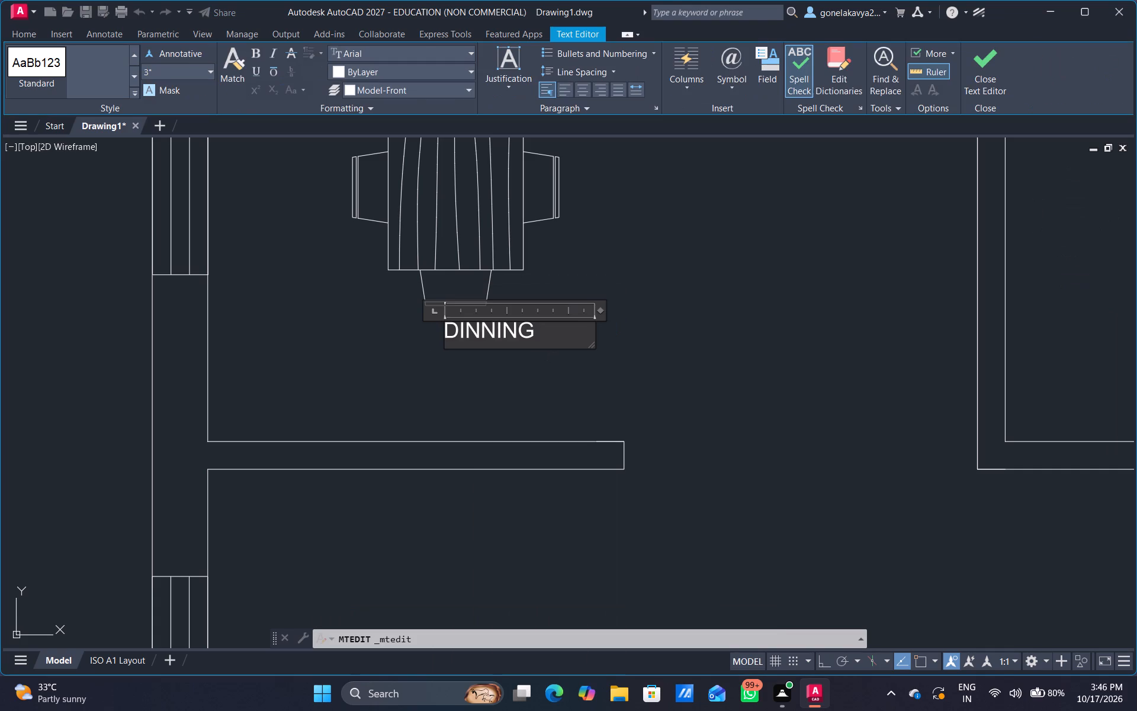
pyautogui.click(551, 334)
pyautogui.press('Return')
pyautogui.write('10.4 X')
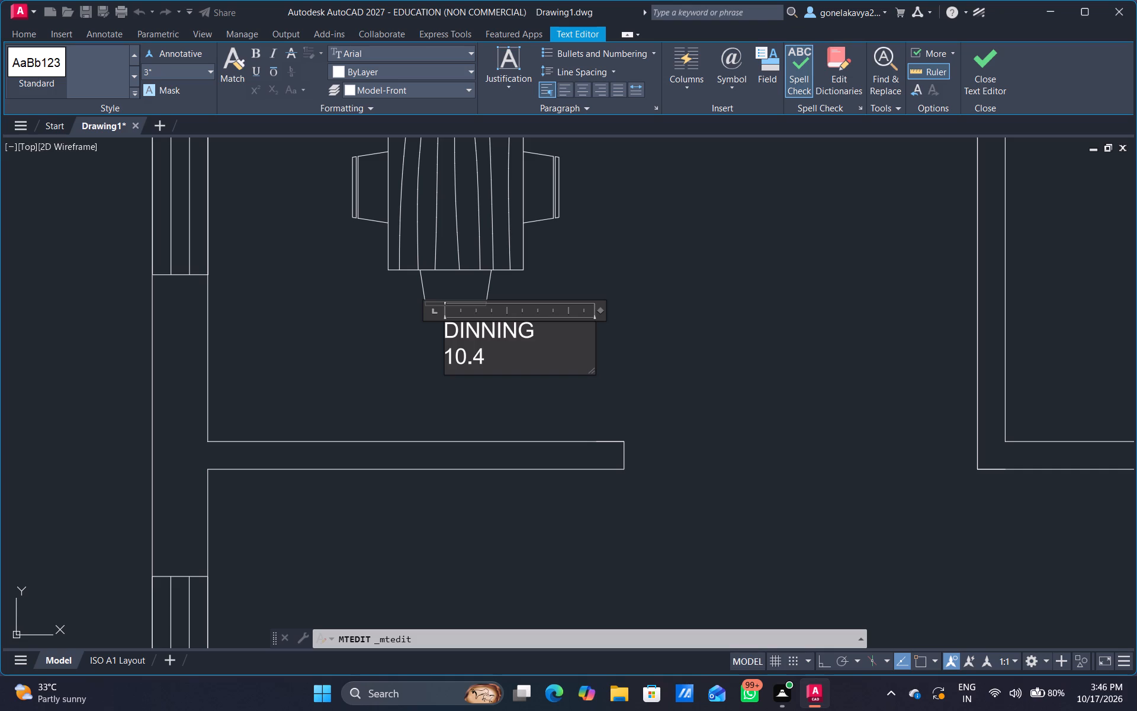
pyautogui.press('space')
pyautogui.write('8.8')
pyautogui.click(650, 416)
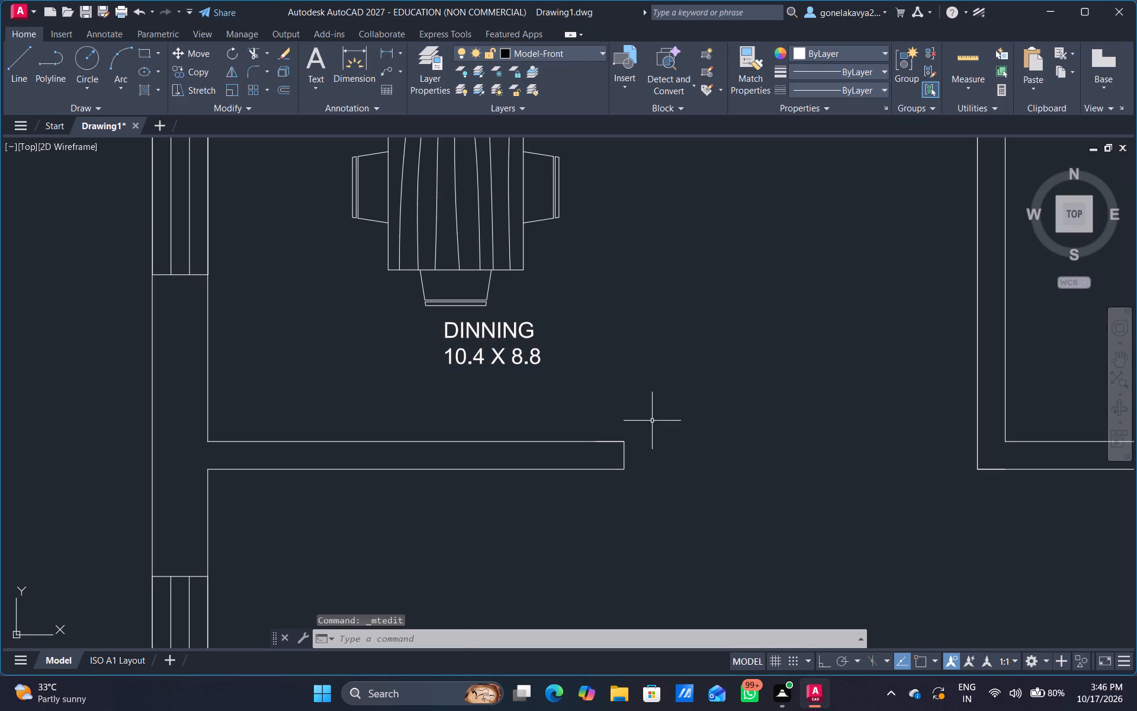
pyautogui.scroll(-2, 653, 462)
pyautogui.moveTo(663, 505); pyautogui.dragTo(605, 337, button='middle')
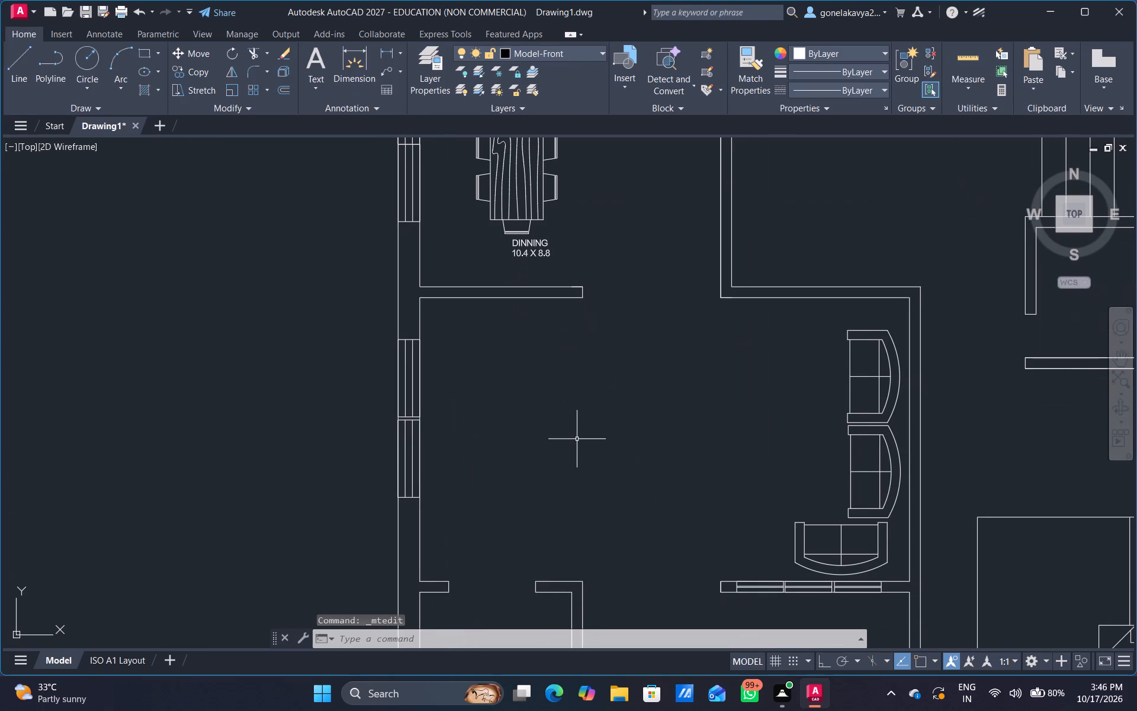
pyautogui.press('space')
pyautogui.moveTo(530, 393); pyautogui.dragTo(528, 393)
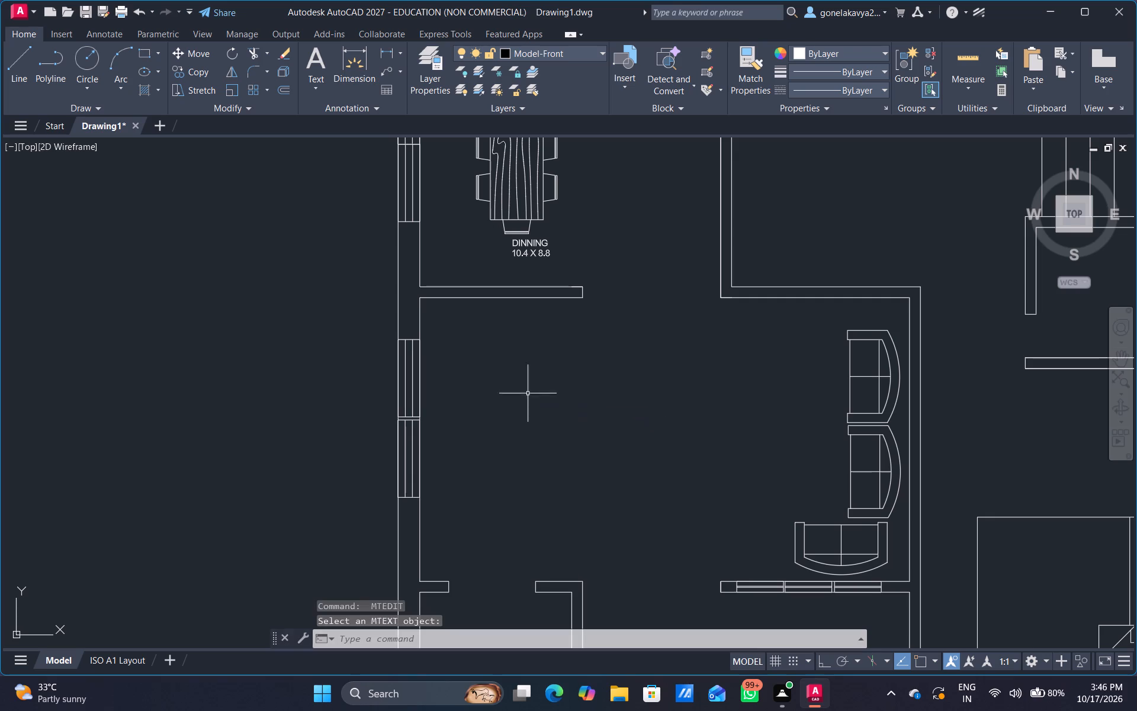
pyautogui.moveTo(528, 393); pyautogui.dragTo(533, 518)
# Add multiline text in the middle of the living room, reading "LIVING" above "16.9 X 9.8".
pyautogui.click(310, 53)
pyautogui.moveTo(596, 432); pyautogui.dragTo(461, 401, button='middle')
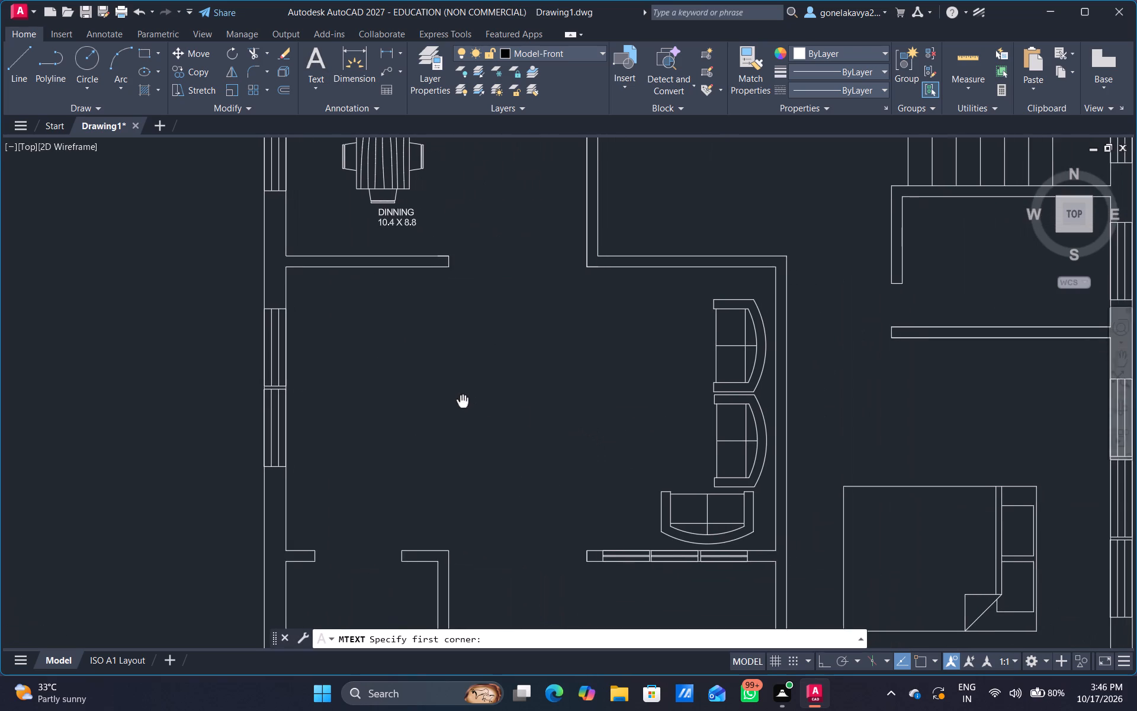
pyautogui.moveTo(461, 401); pyautogui.dragTo(460, 401, button='middle')
pyautogui.moveTo(474, 369); pyautogui.dragTo(464, 428)
pyautogui.click(633, 458)
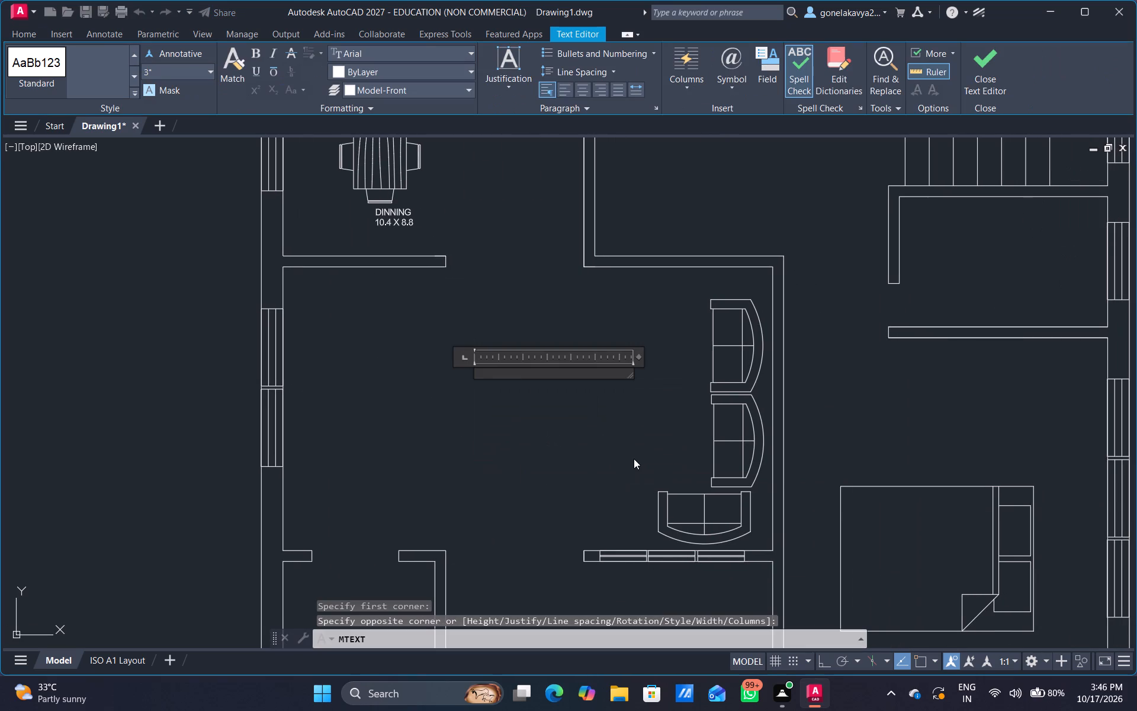
pyautogui.write('LIVING')
pyautogui.press('Return')
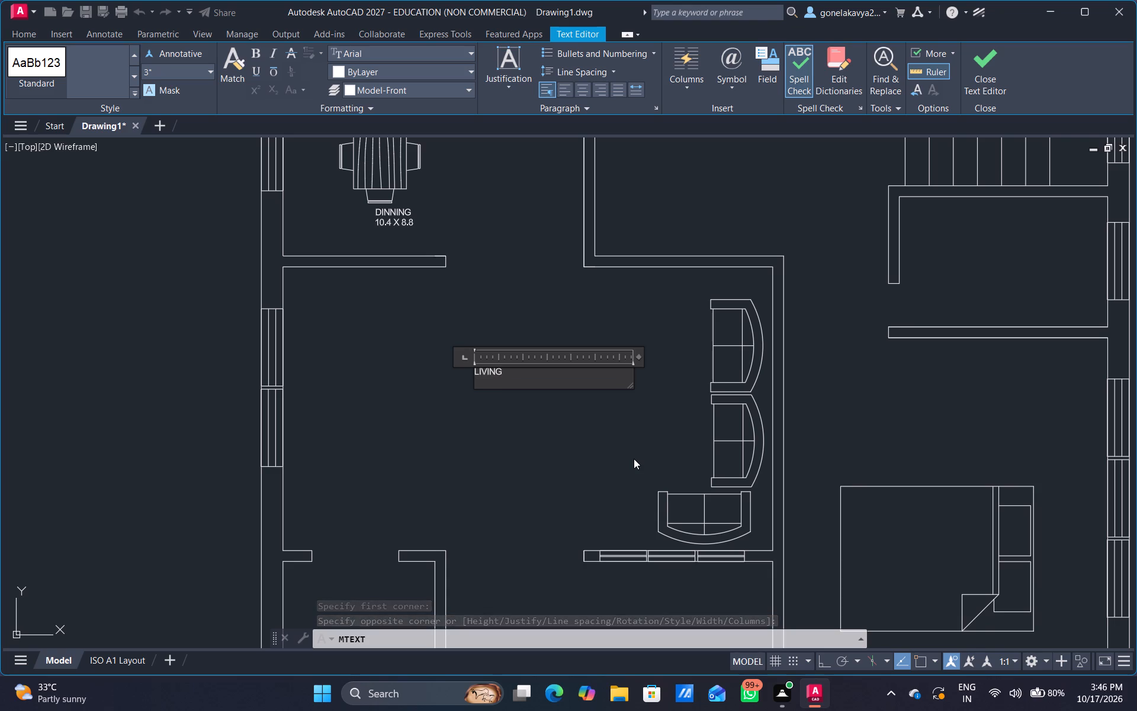
pyautogui.write('16.8')
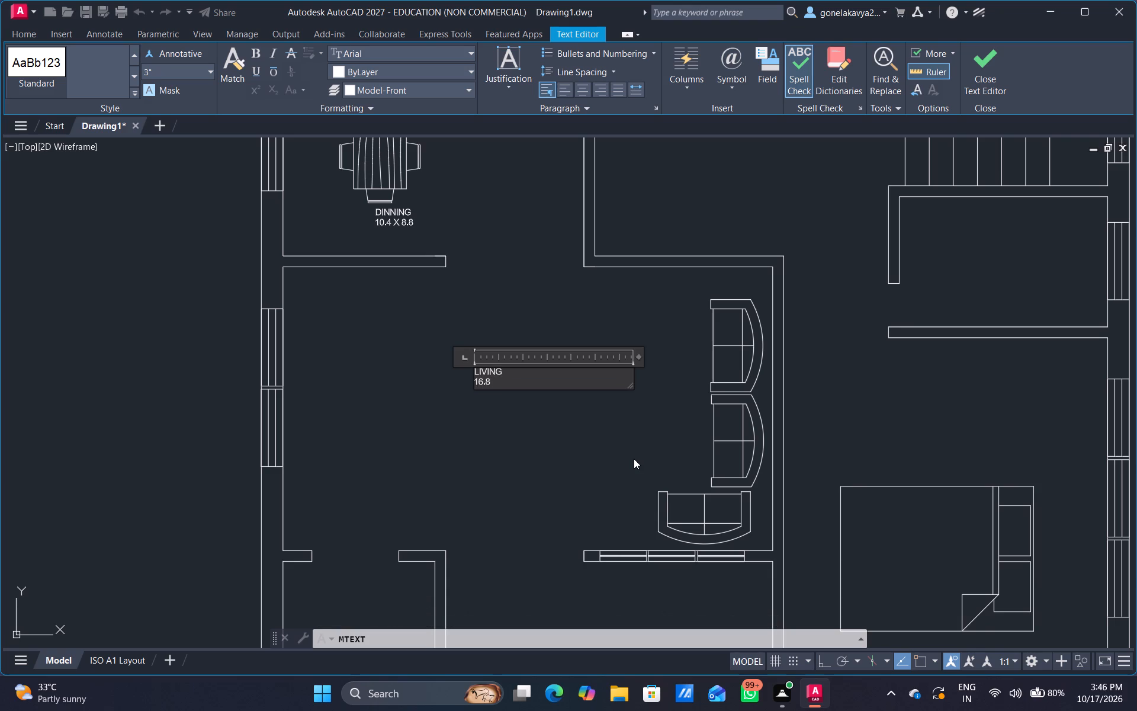
pyautogui.press('BackSpace')
pyautogui.press('space')
pyautogui.write('X 9.8')
pyautogui.moveTo(602, 497); pyautogui.dragTo(555, 281, button='middle')
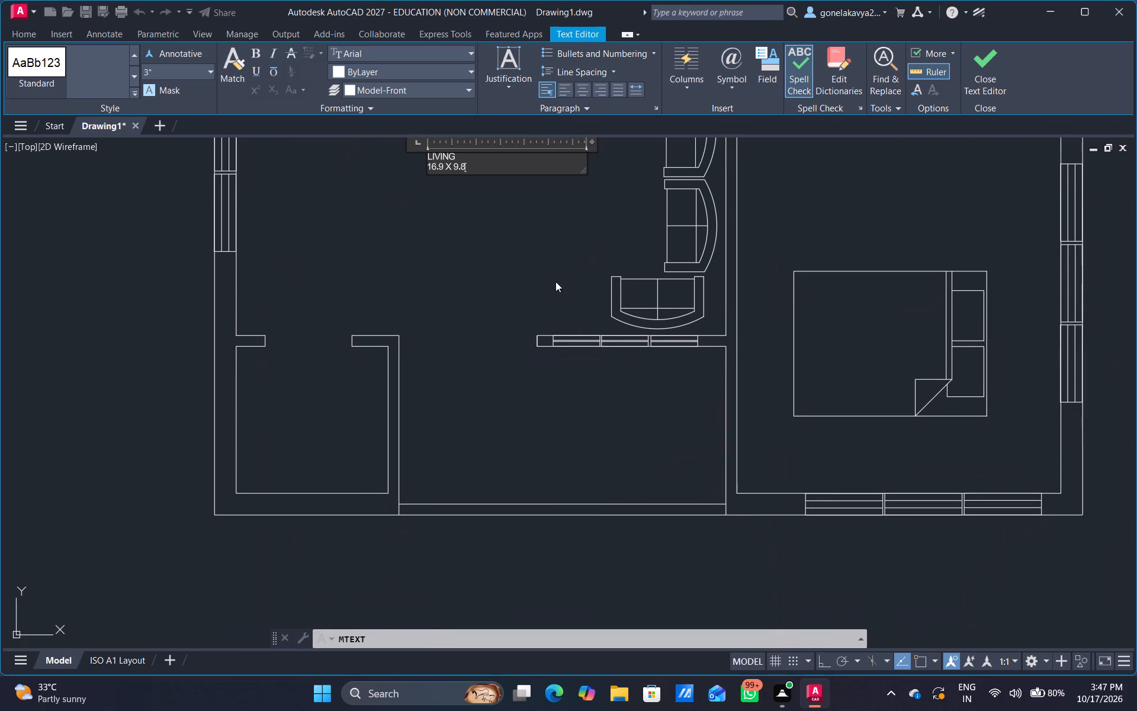
pyautogui.click(477, 441)
# Add multiline text in the front space below the sofa window wall, reading "SITOUT" above "11.3 X 4.5".
pyautogui.press('space')
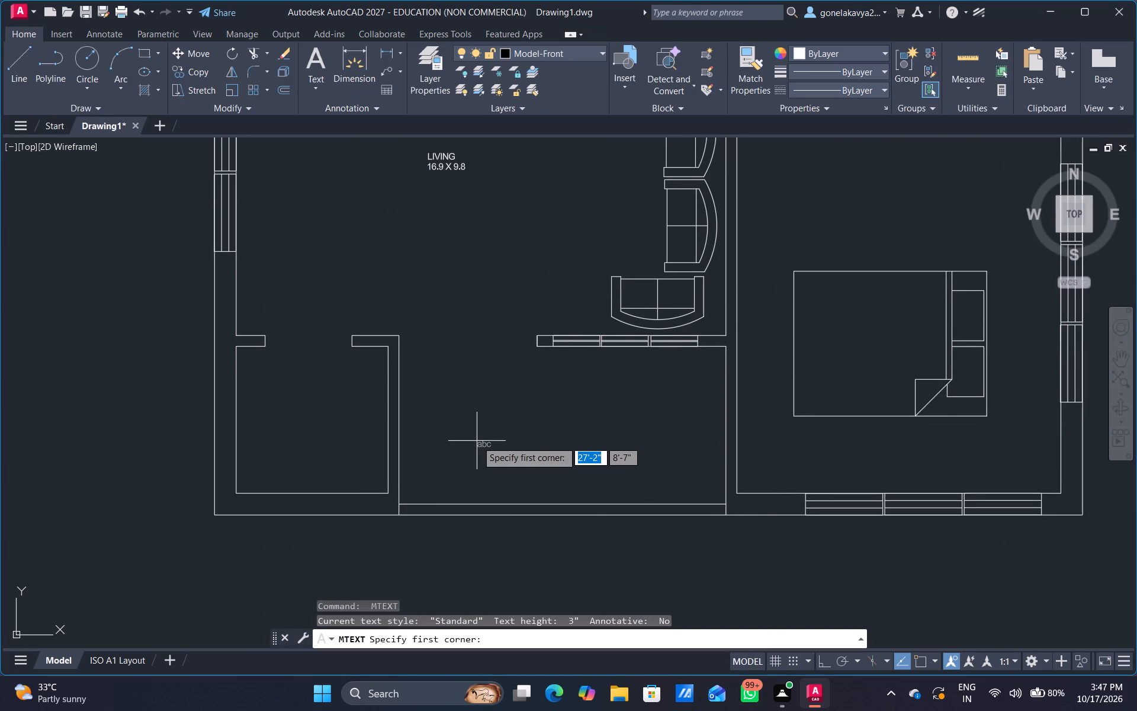
pyautogui.scroll(2, 535, 424)
pyautogui.moveTo(541, 360); pyautogui.dragTo(541, 453)
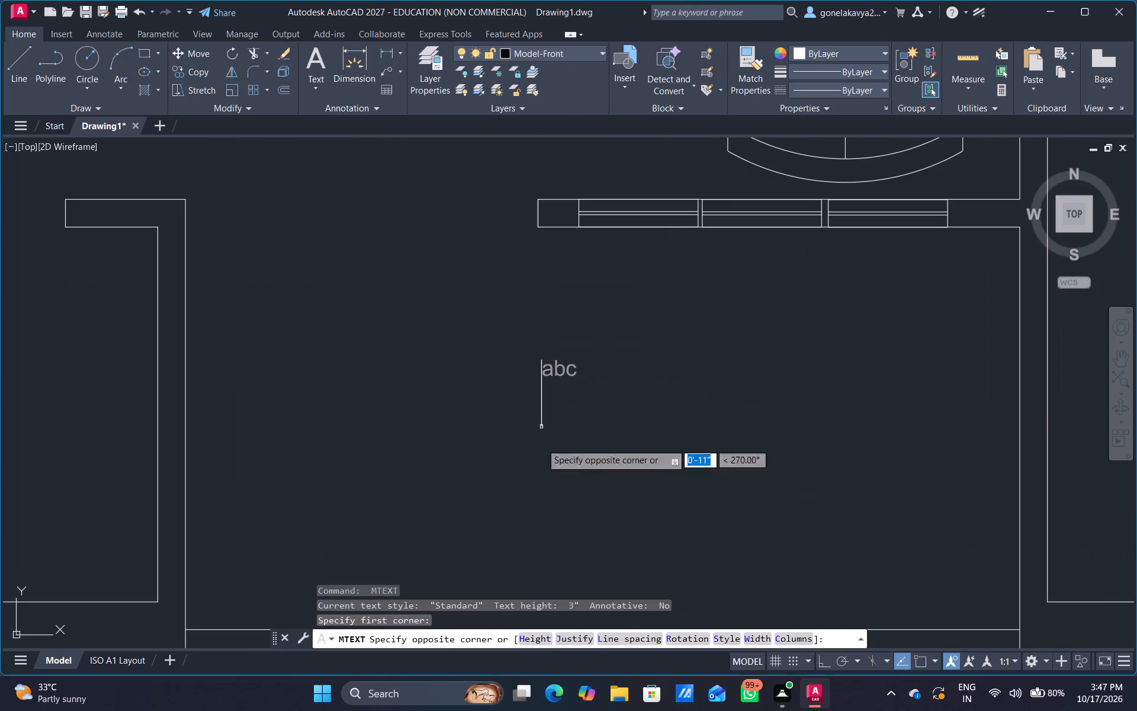
pyautogui.moveTo(541, 453); pyautogui.dragTo(639, 571)
pyautogui.click(834, 524)
pyautogui.press('s')
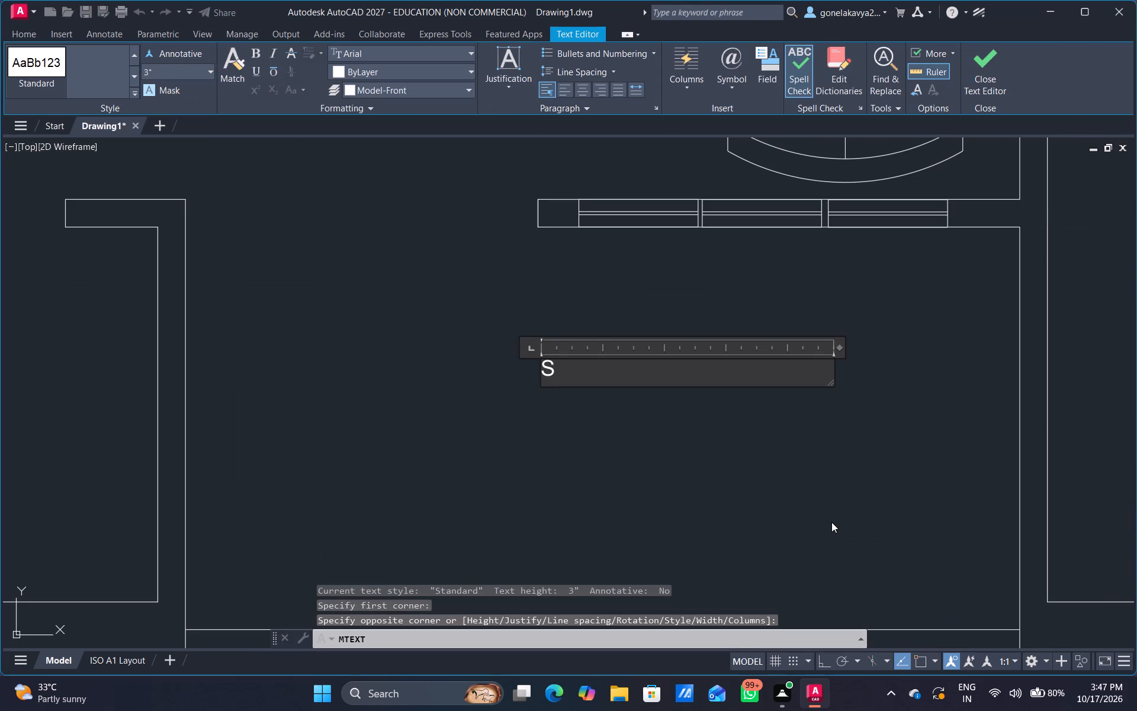
pyautogui.write('IT')
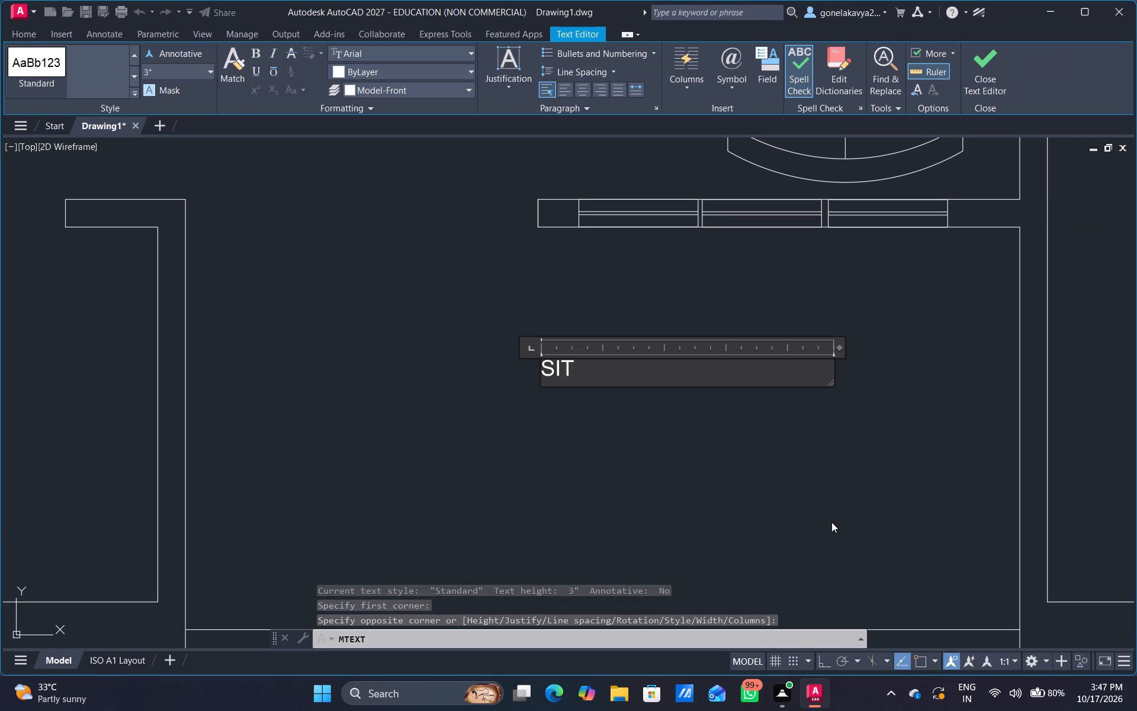
pyautogui.write('OU')
pyautogui.press('t')
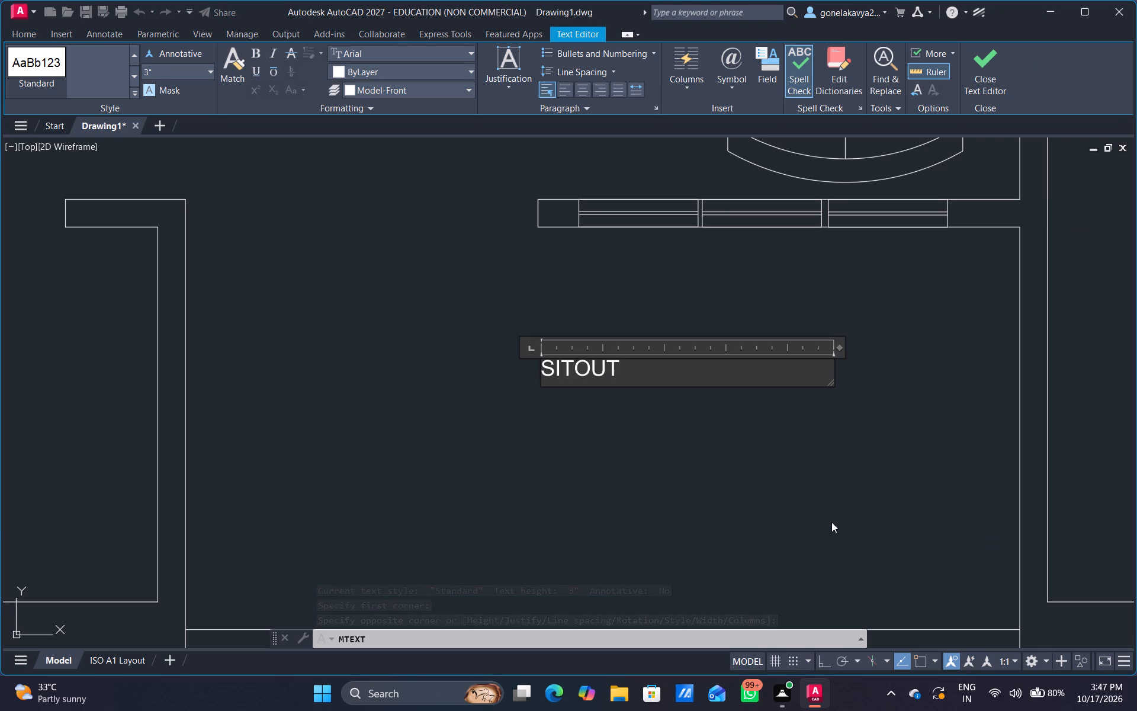
pyautogui.press('Return')
pyautogui.write('11.3 X')
pyautogui.press('space')
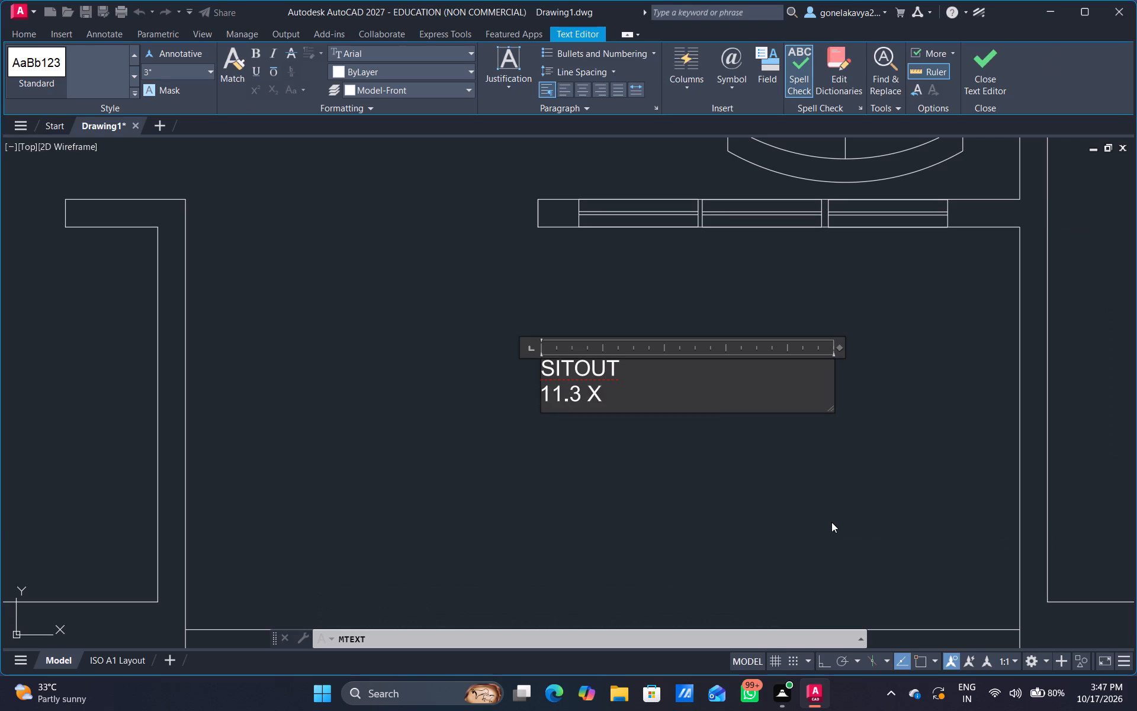
pyautogui.write('4.5')
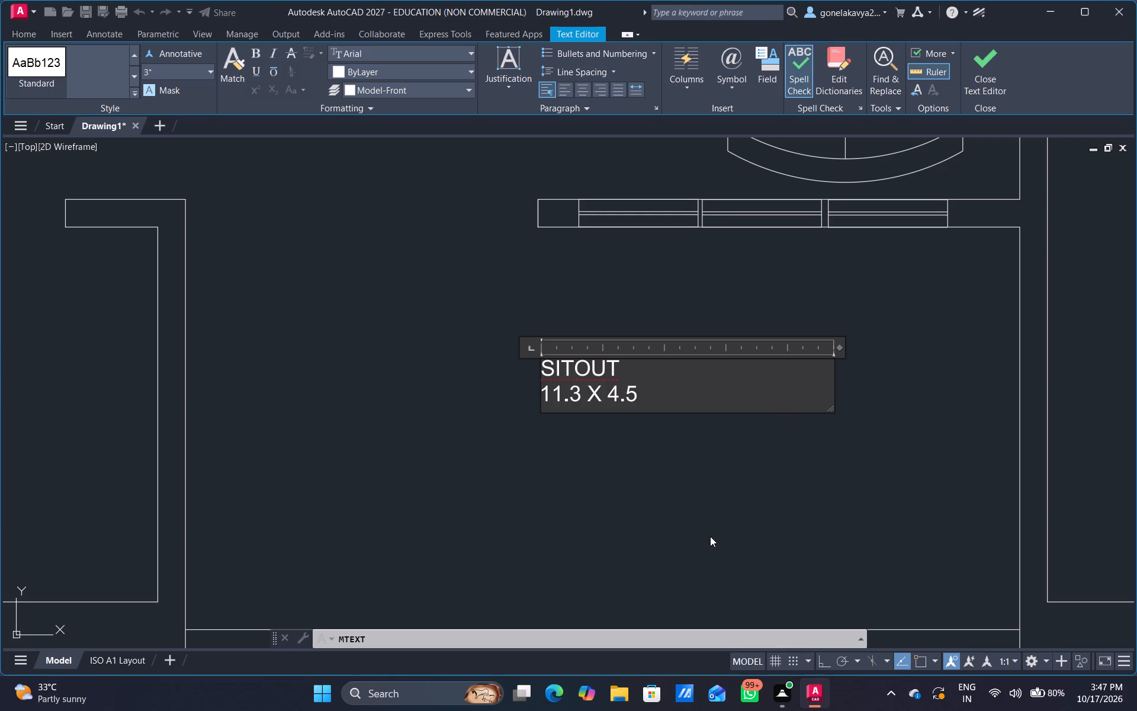
pyautogui.click(710, 536)
# Add multiline text in the small lower-left corner room of the plan, reading "POOJA" above "ROOM".
pyautogui.scroll(-2, 472, 527)
pyautogui.moveTo(234, 519); pyautogui.dragTo(294, 487, button='middle')
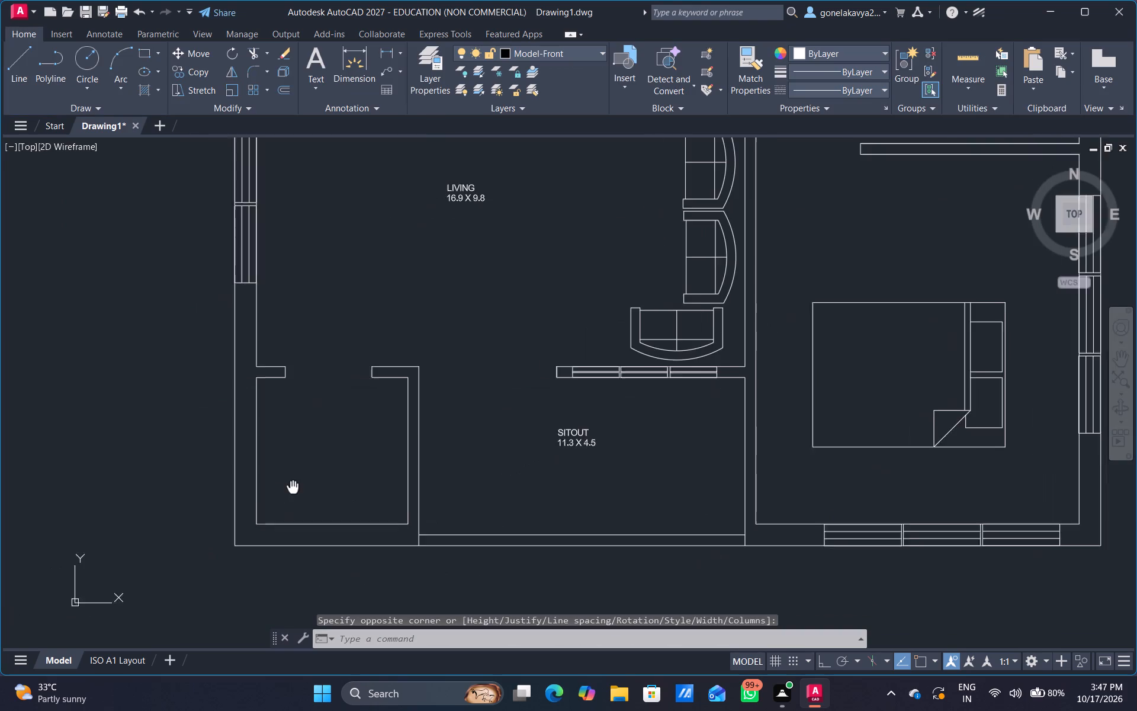
pyautogui.moveTo(294, 487); pyautogui.dragTo(305, 483, button='middle')
pyautogui.scroll(2, 331, 460)
pyautogui.press('space')
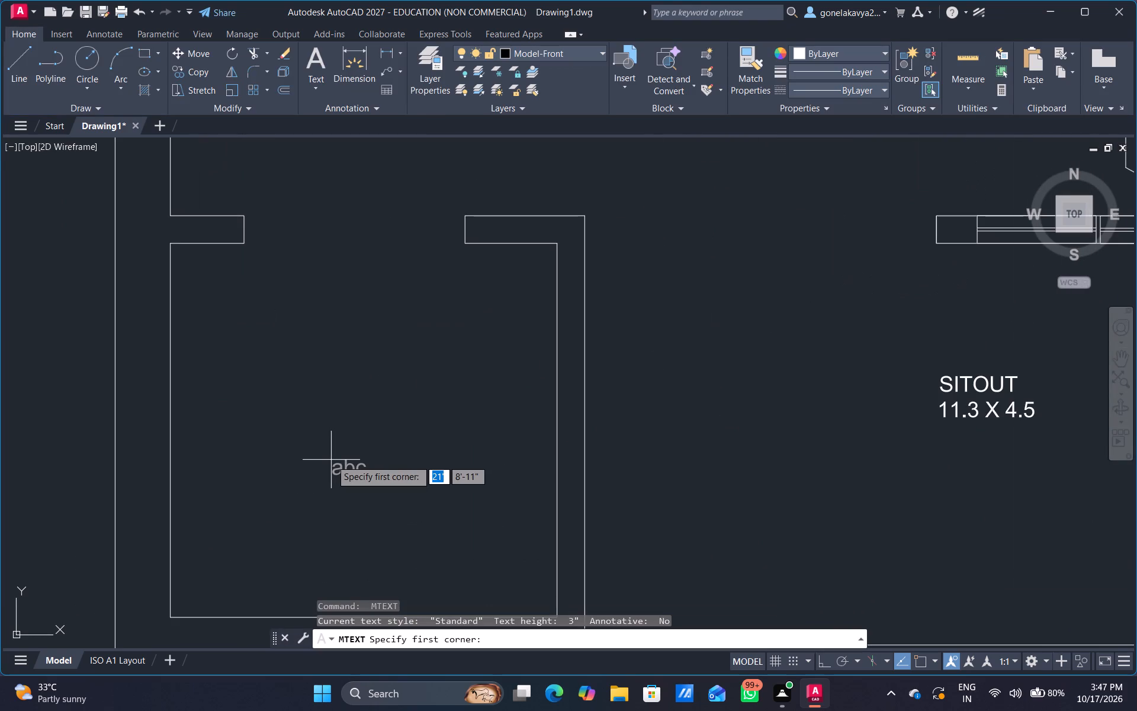
pyautogui.moveTo(210, 345); pyautogui.dragTo(213, 468)
pyautogui.click(414, 492)
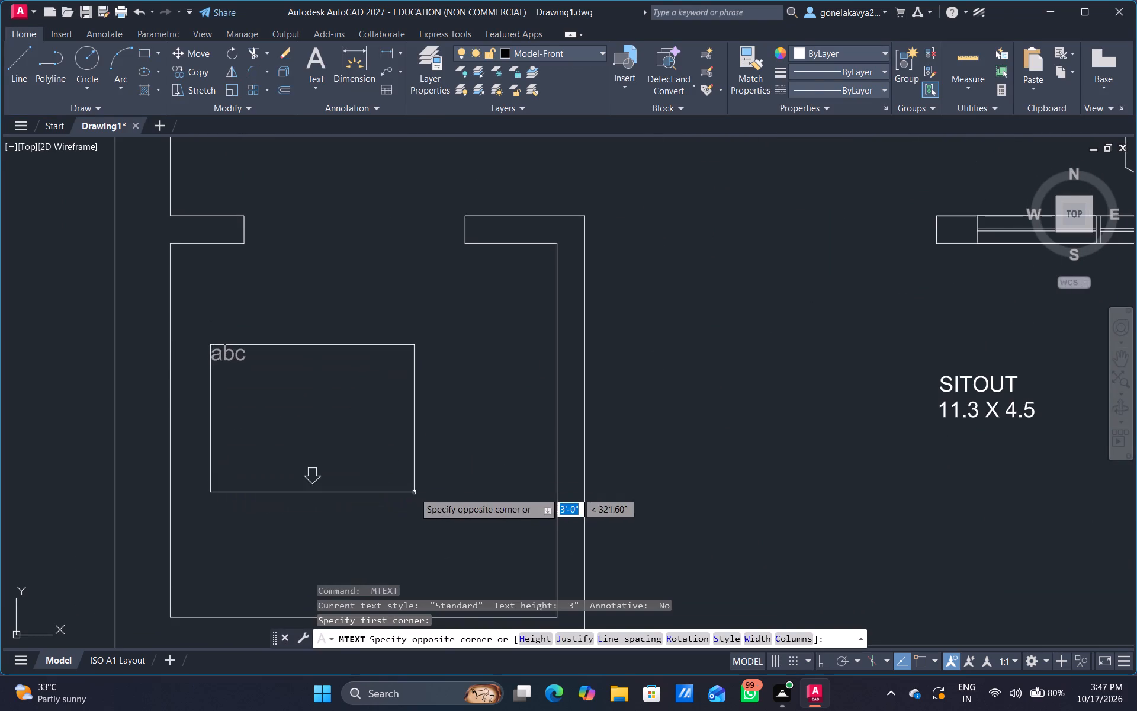
pyautogui.write('POOJA')
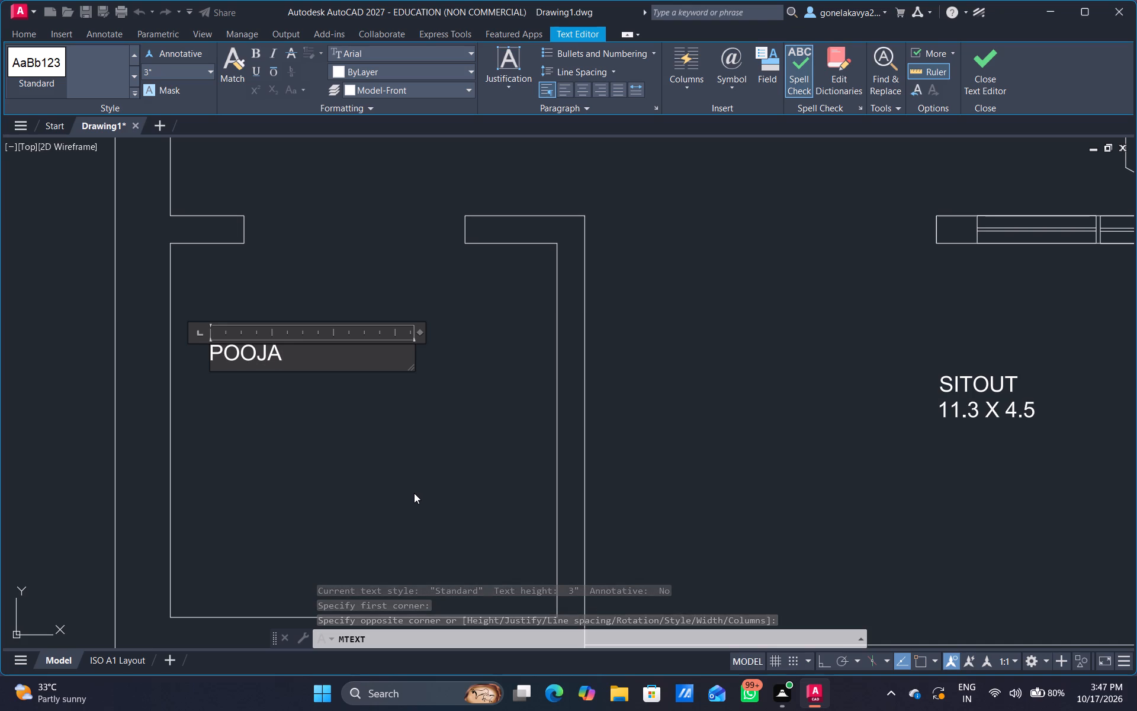
pyautogui.press('Return')
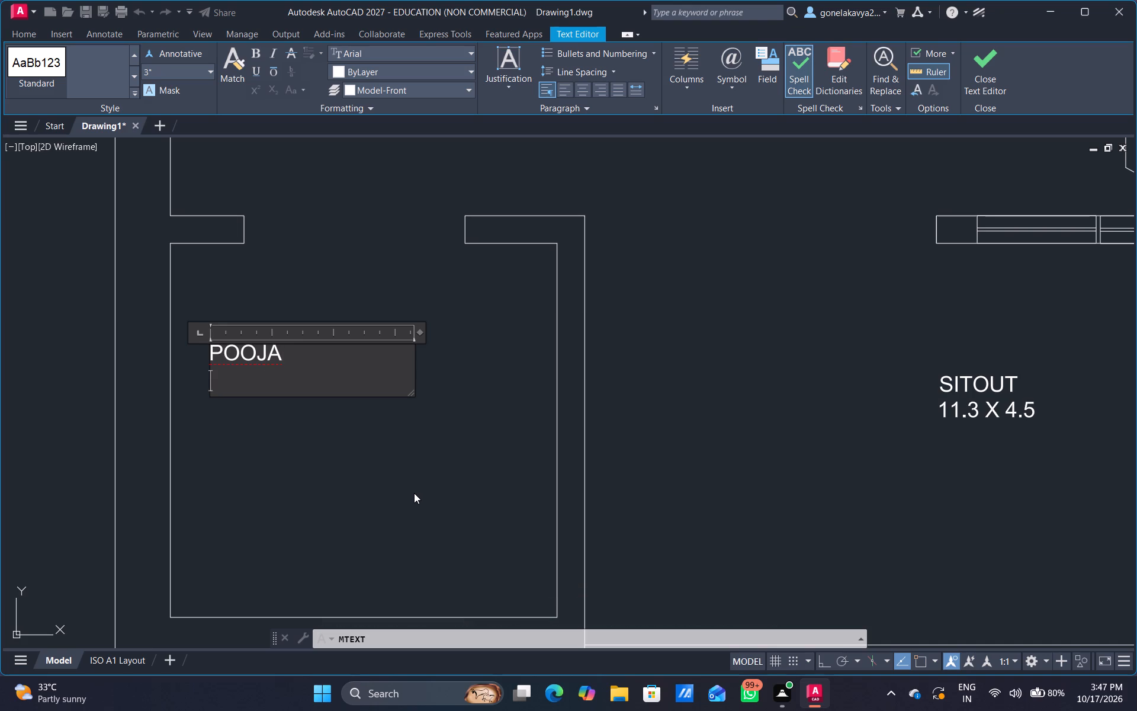
pyautogui.press('e')
pyautogui.press('BackSpace')
pyautogui.write('ROOM')
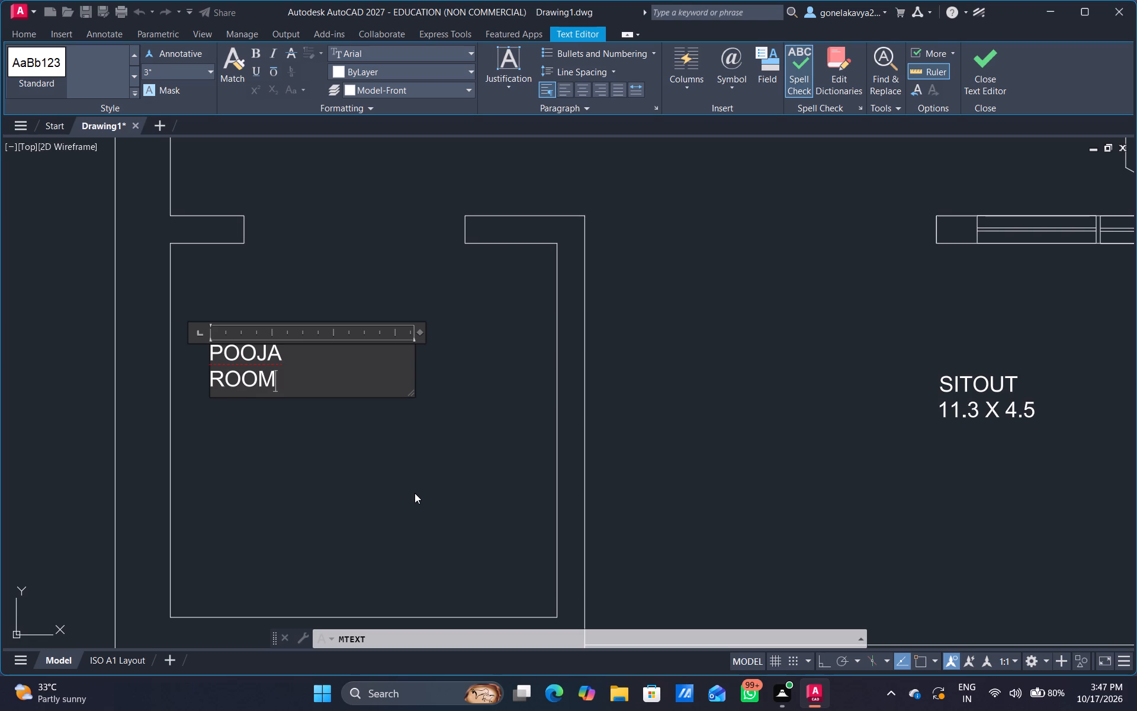
pyautogui.scroll(-2, 428, 499)
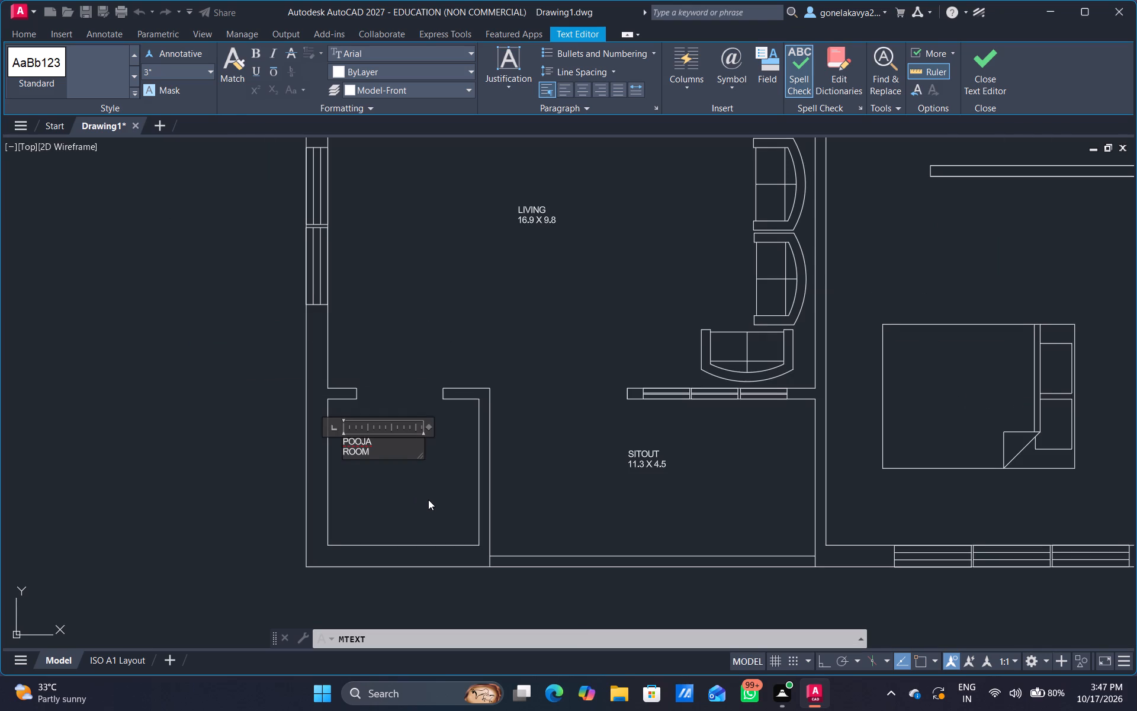
pyautogui.moveTo(429, 499); pyautogui.dragTo(412, 480, button='middle')
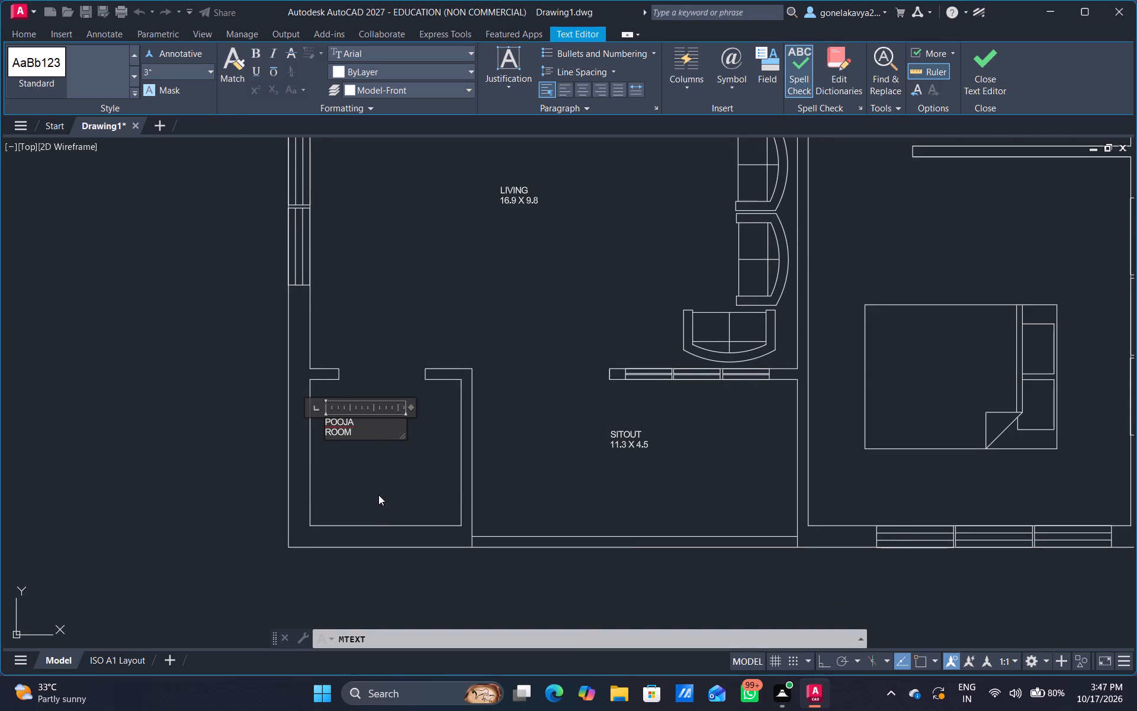
pyautogui.click(378, 495)
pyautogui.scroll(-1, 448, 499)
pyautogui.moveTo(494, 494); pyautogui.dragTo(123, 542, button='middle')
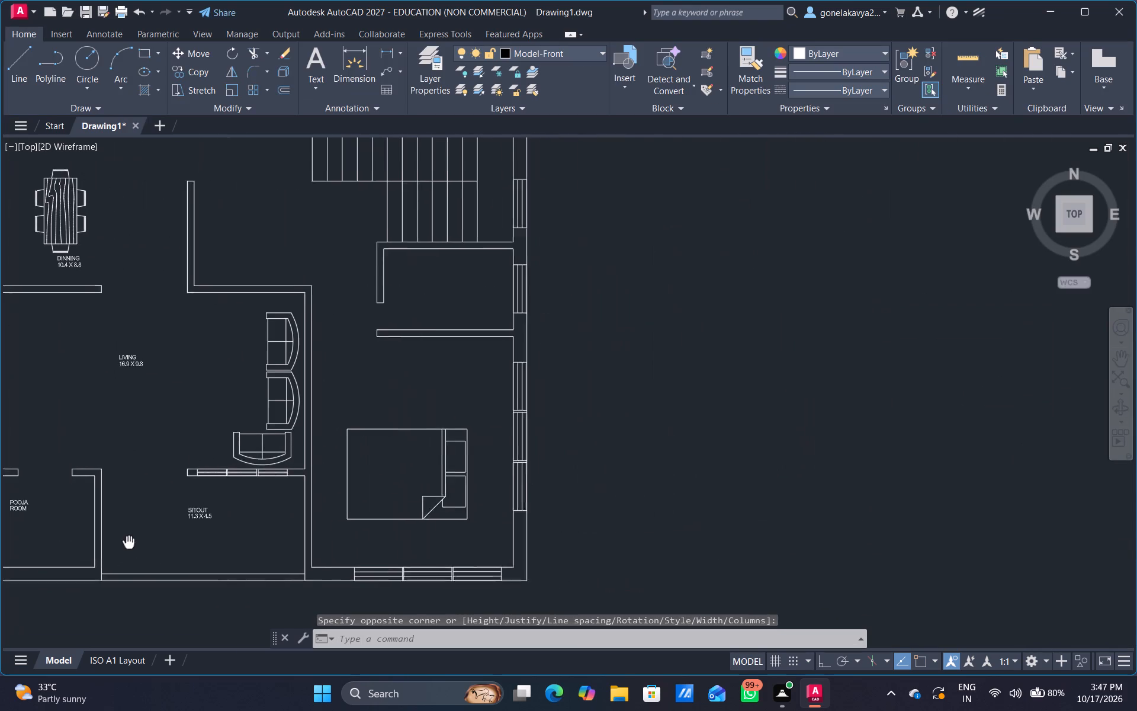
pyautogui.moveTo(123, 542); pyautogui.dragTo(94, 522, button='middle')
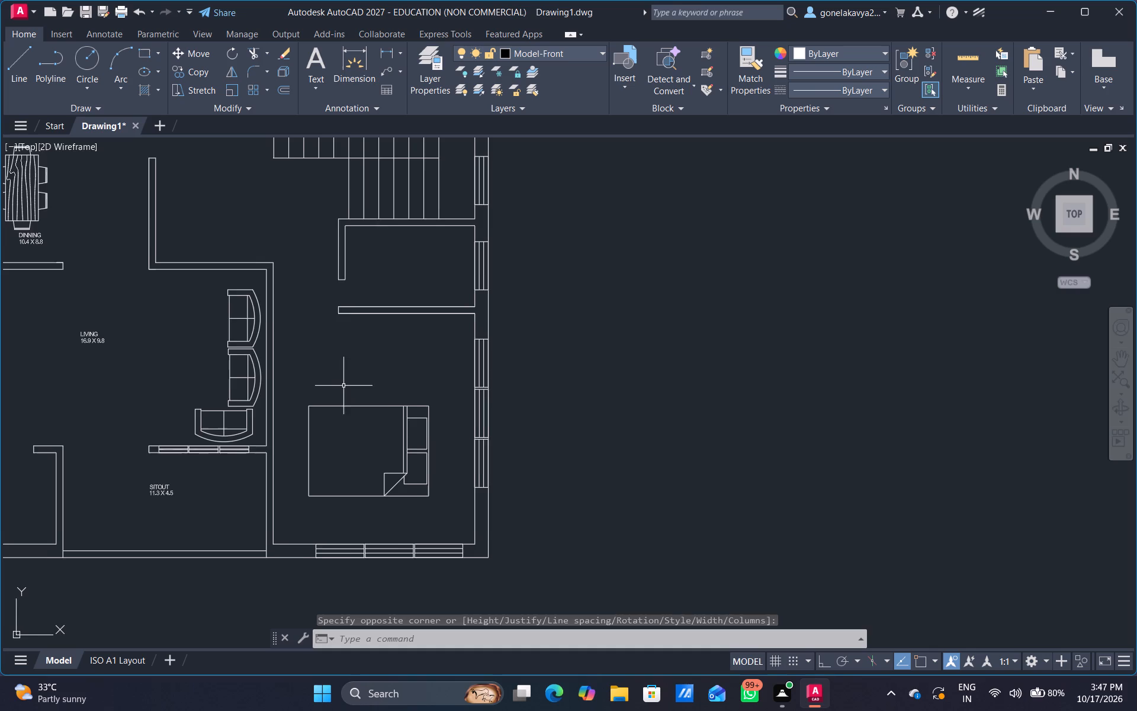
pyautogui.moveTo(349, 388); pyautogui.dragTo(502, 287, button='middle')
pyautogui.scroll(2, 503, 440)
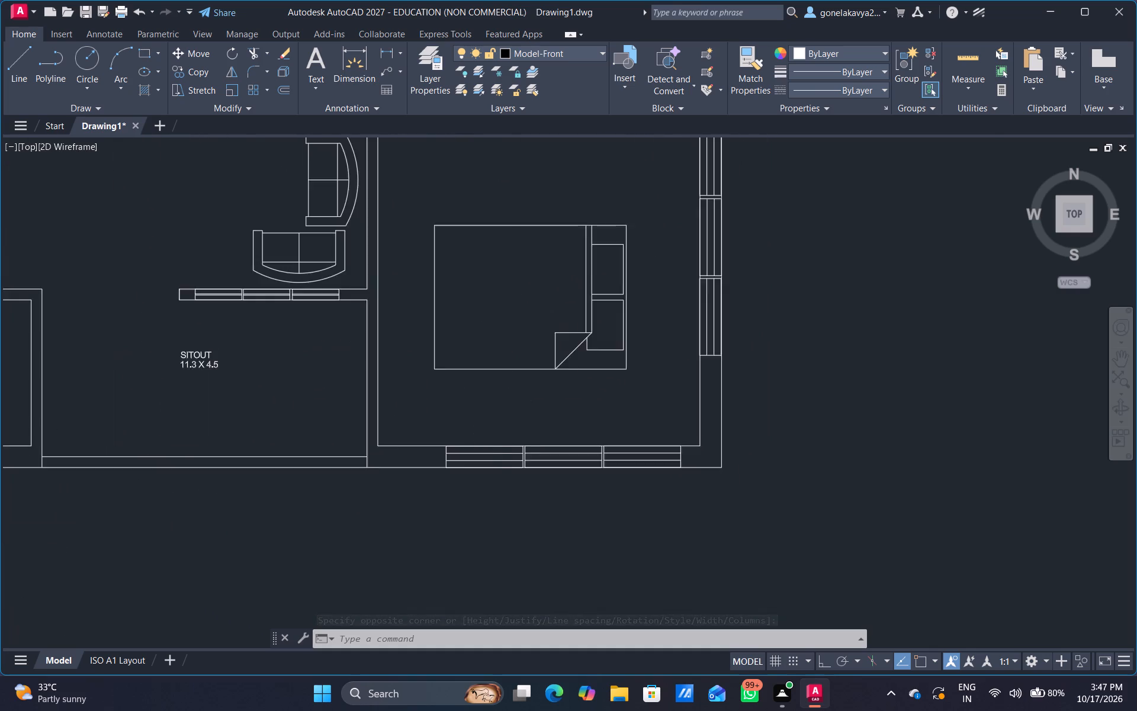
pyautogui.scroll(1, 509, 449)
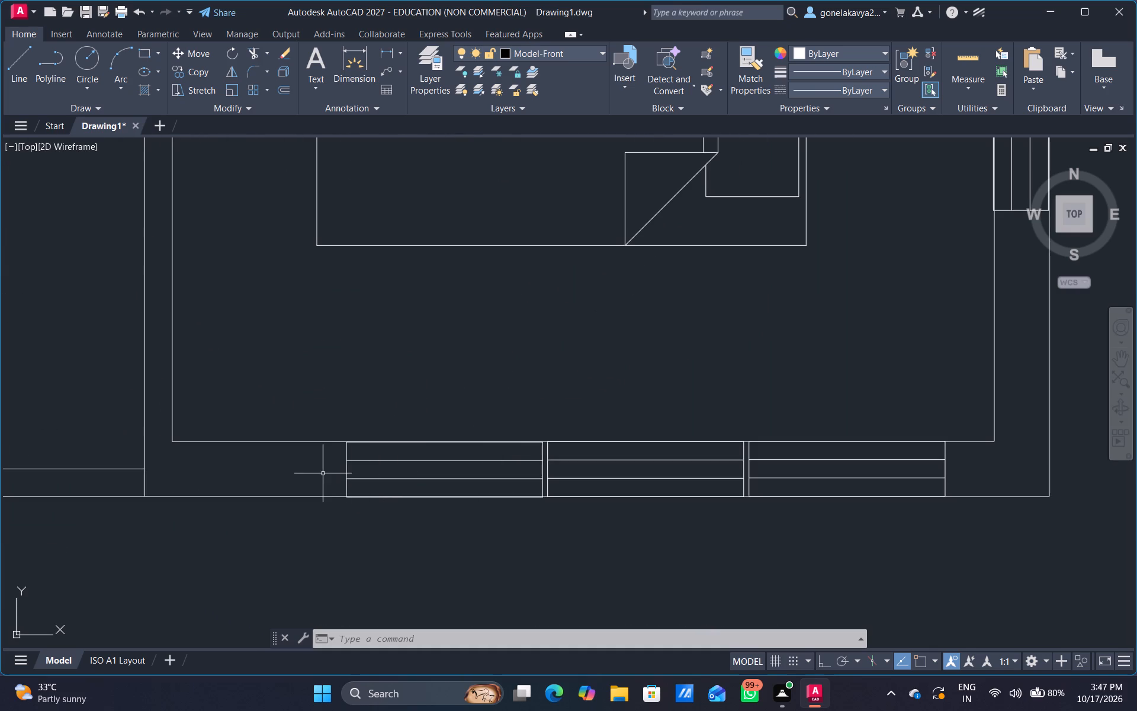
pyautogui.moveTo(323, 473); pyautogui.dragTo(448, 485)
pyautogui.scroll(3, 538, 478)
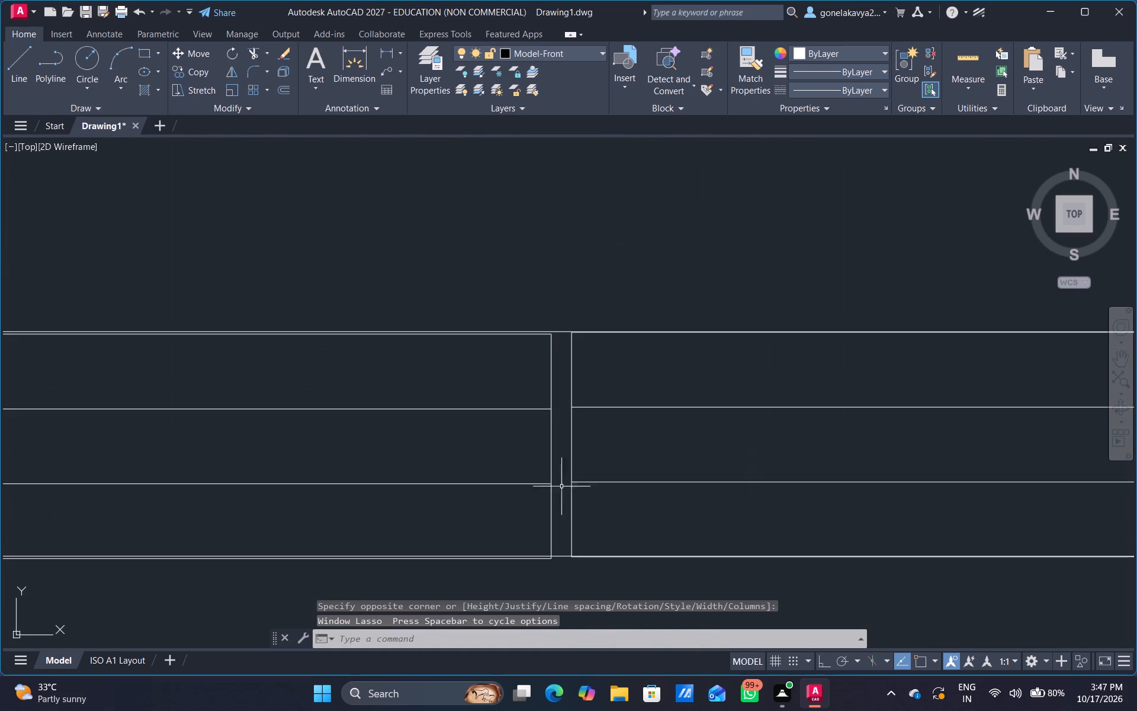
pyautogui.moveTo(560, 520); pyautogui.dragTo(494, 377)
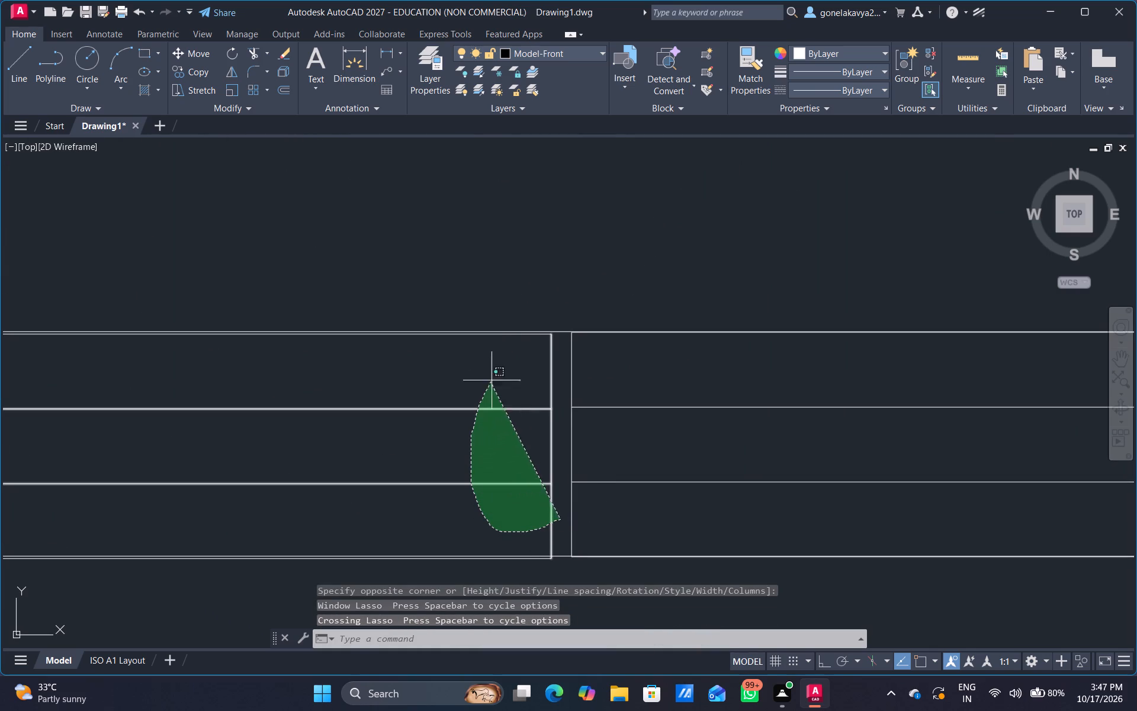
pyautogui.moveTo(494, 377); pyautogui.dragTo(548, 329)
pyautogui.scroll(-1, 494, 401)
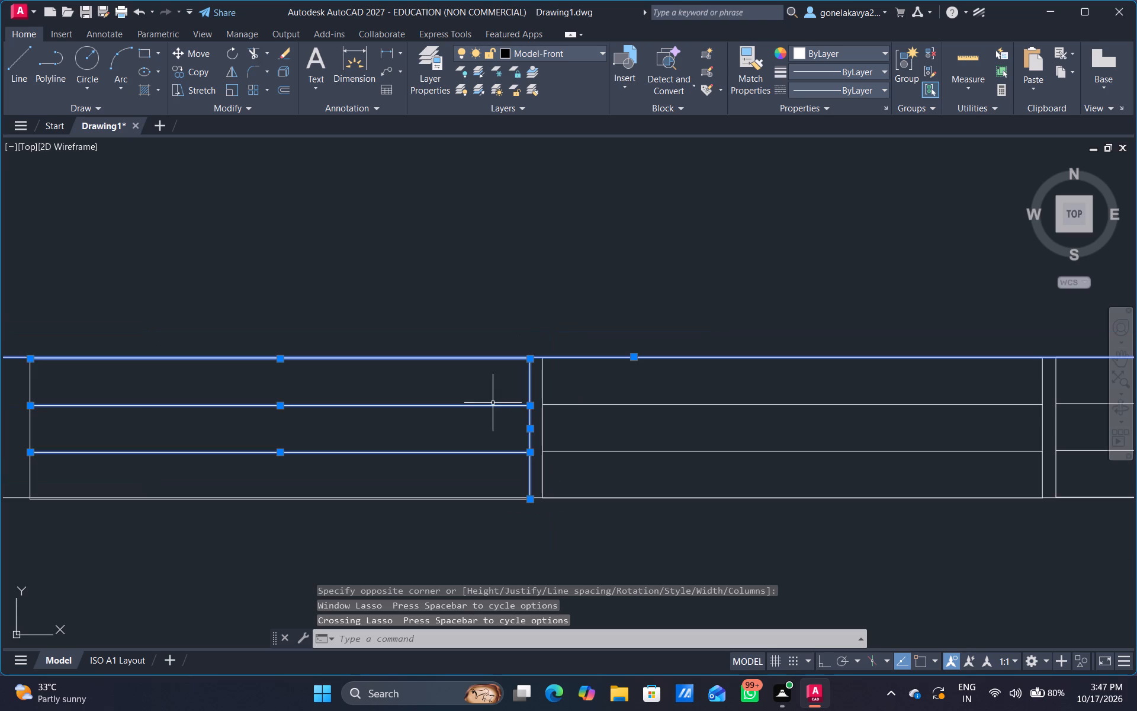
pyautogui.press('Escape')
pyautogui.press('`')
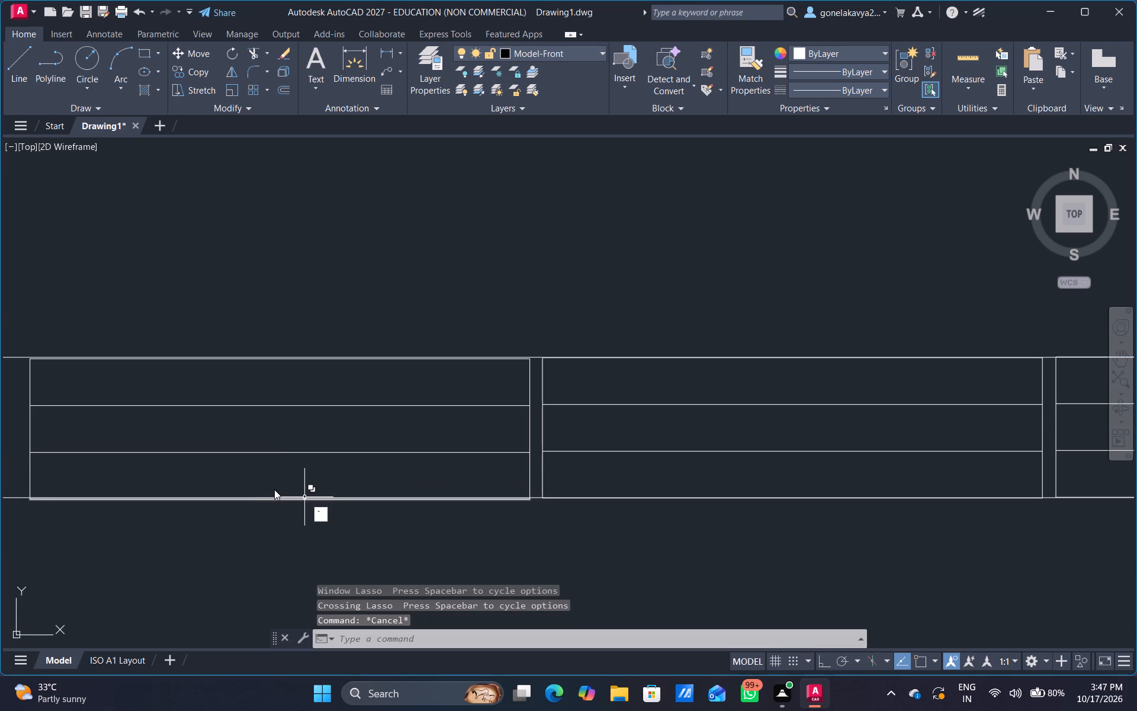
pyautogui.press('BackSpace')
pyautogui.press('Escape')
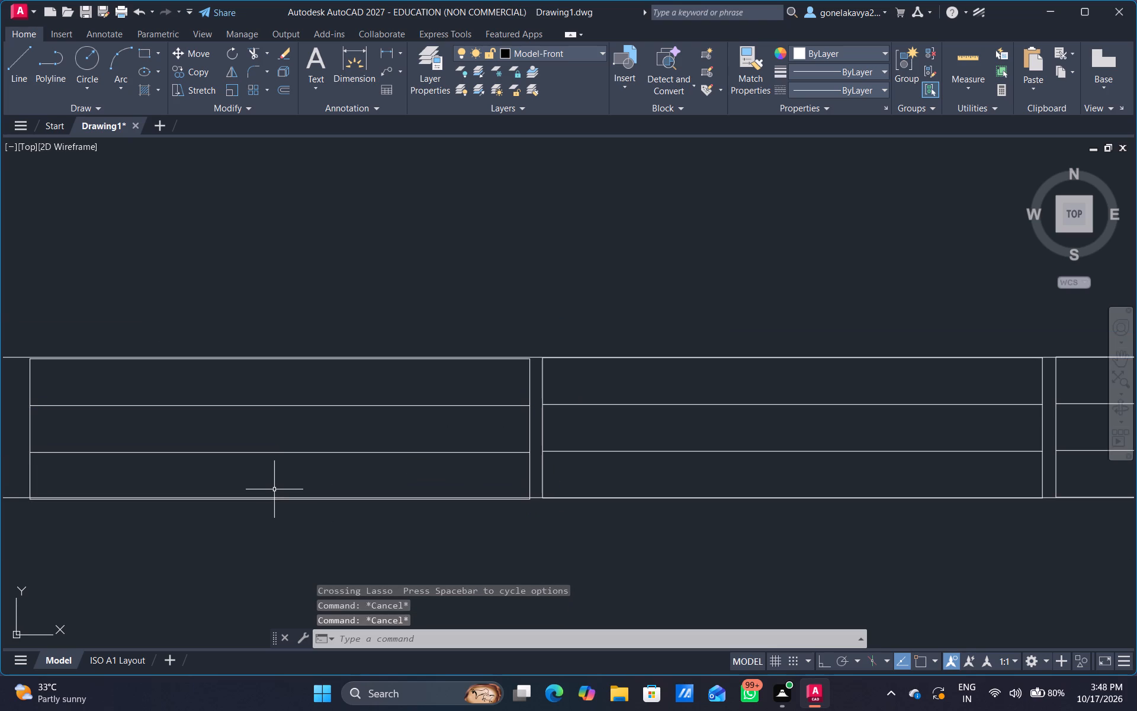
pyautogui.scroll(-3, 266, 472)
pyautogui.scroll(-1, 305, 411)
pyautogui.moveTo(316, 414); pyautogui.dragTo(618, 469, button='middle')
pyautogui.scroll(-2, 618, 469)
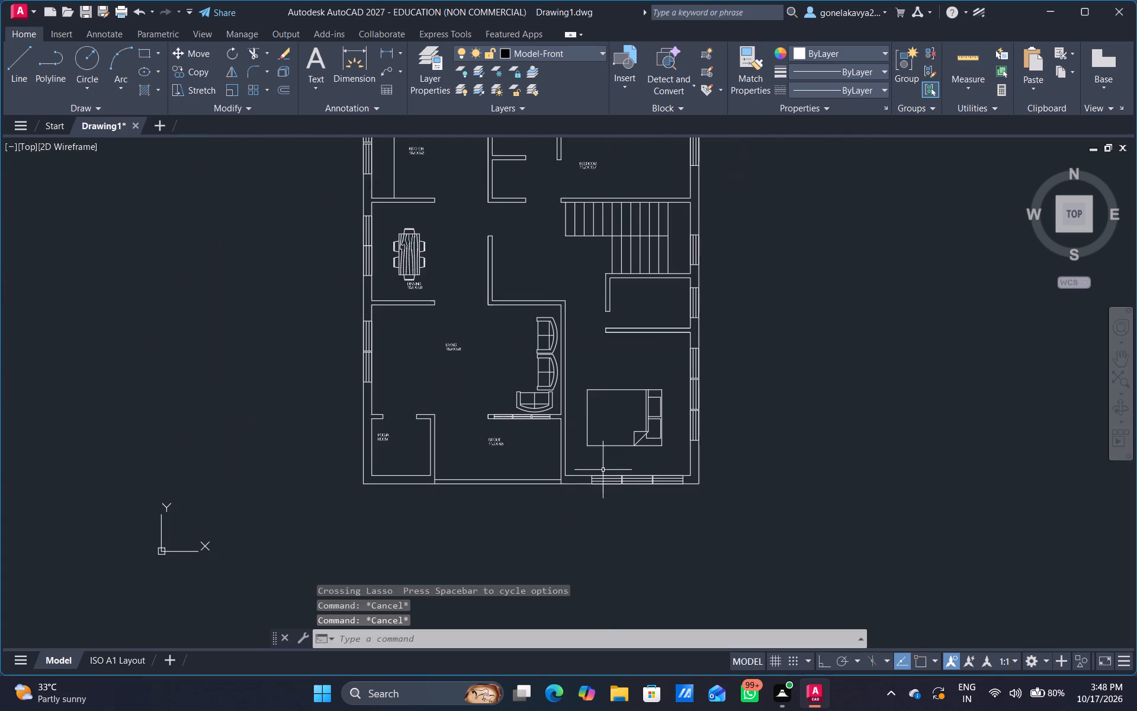
# Add multiline text above the bed in the front bedroom, reading "BEDROOM" above "11.2 X 12.8".
pyautogui.click(319, 61)
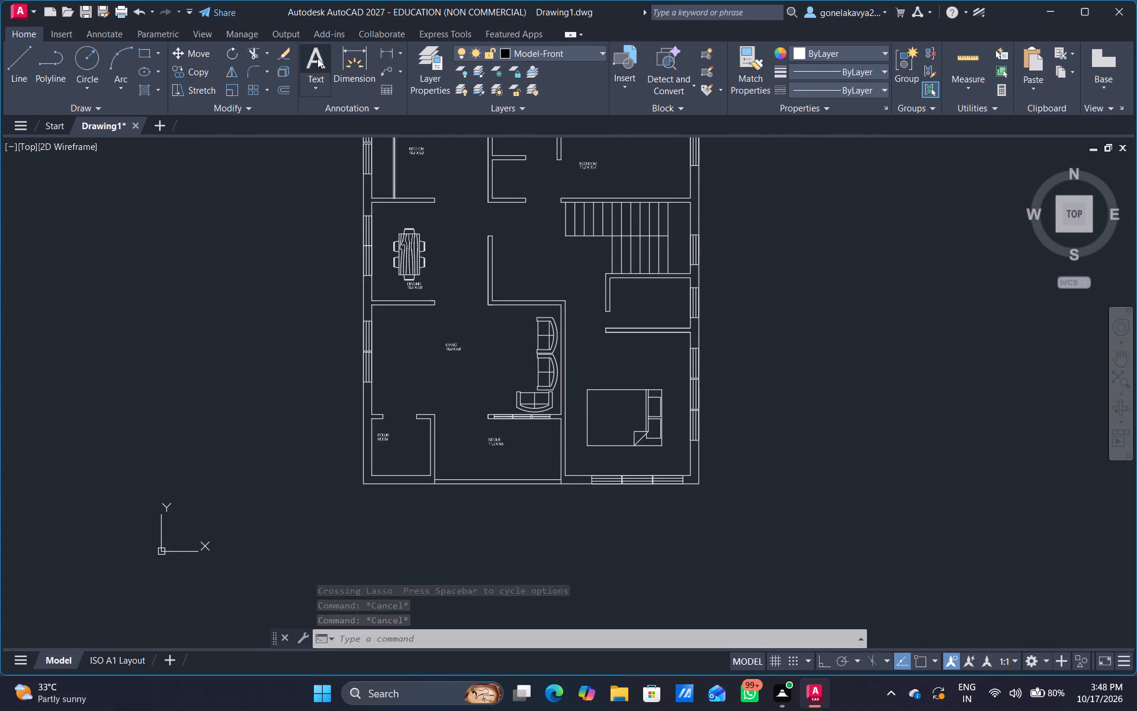
pyautogui.scroll(1, 595, 353)
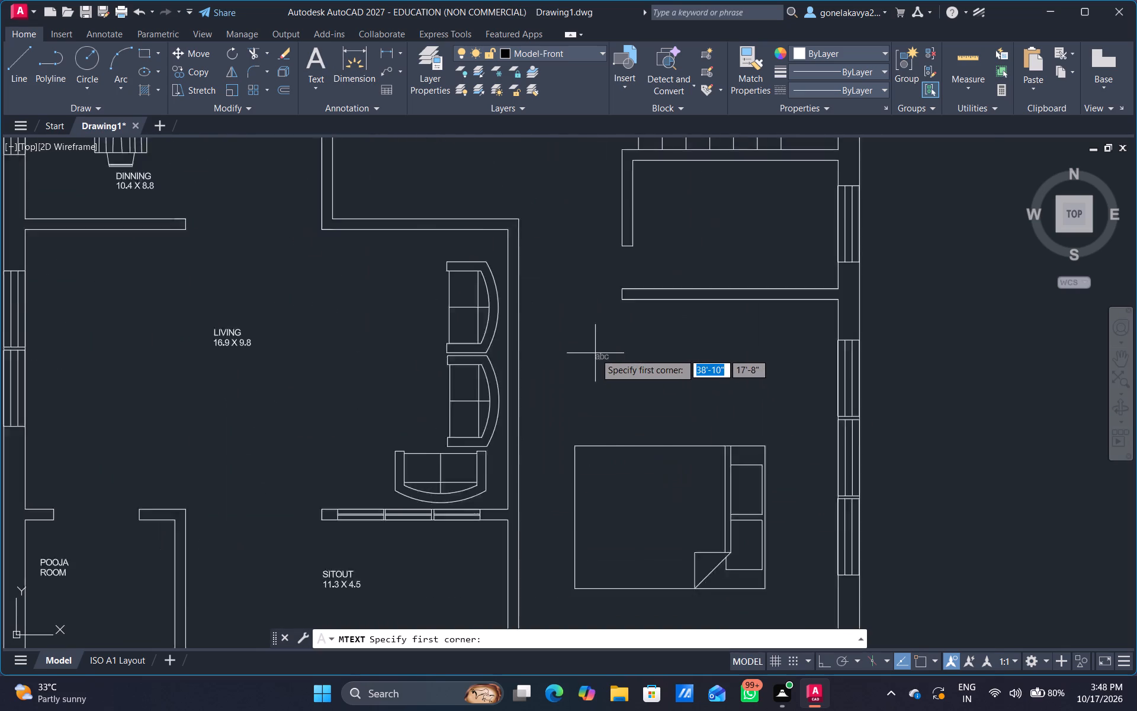
pyautogui.scroll(2, 595, 353)
pyautogui.moveTo(614, 337); pyautogui.dragTo(639, 448)
pyautogui.click(883, 416)
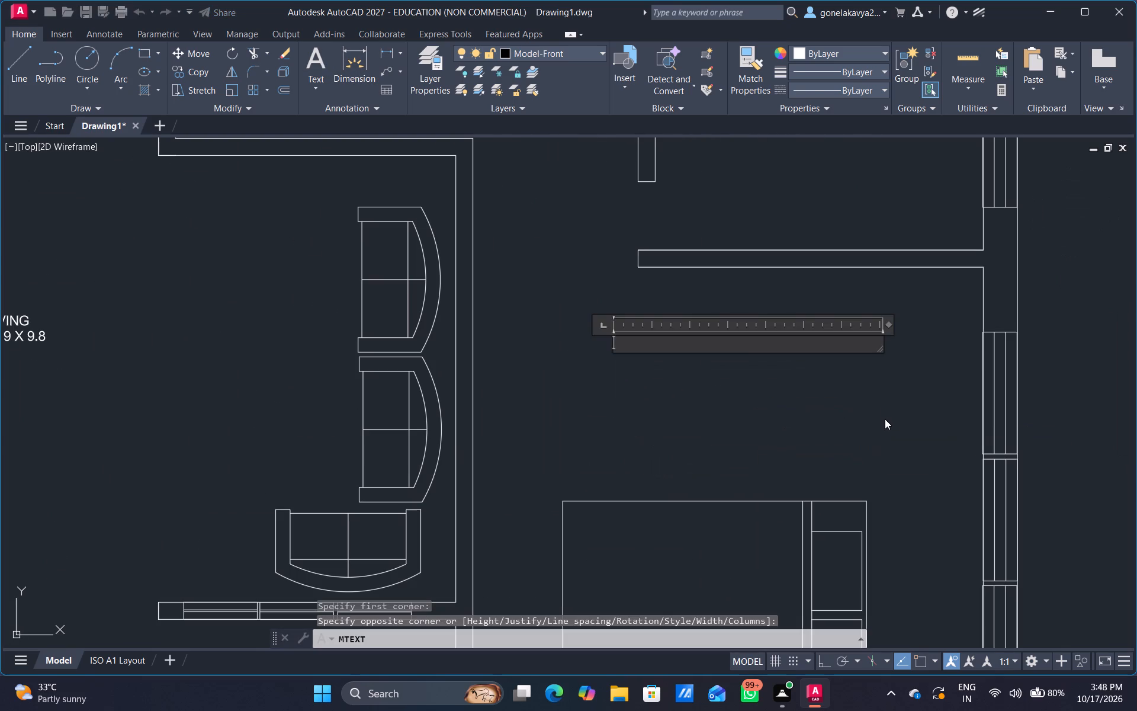
pyautogui.write('BE')
pyautogui.write('DR')
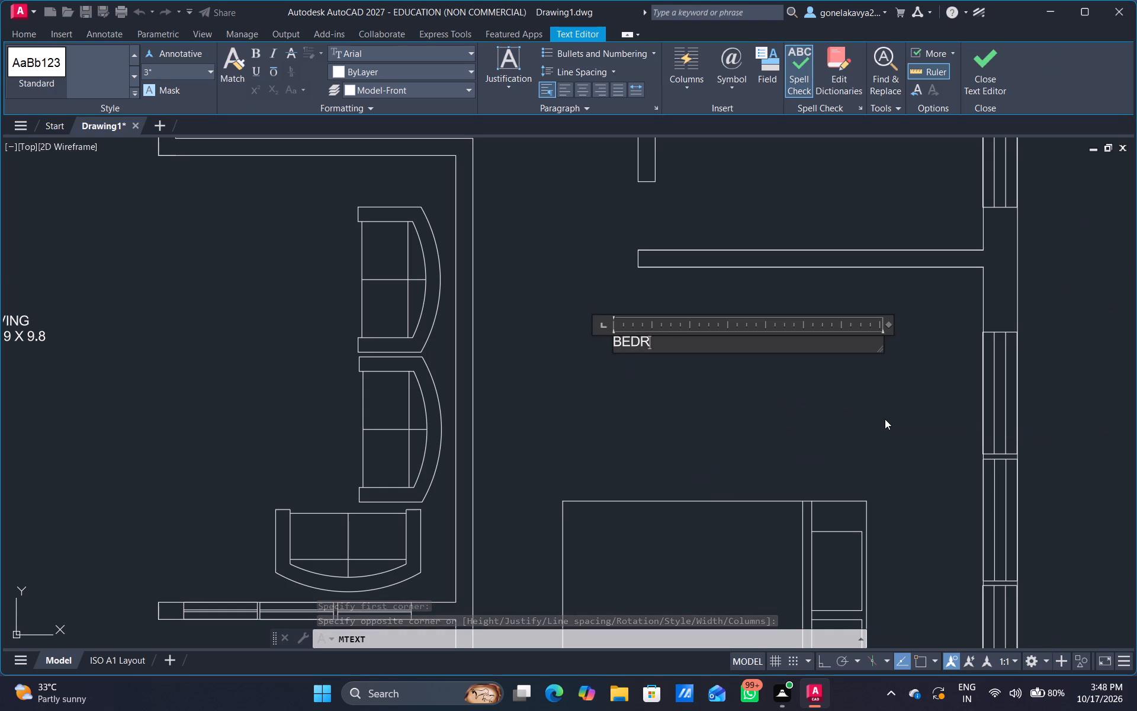
pyautogui.write('OOM')
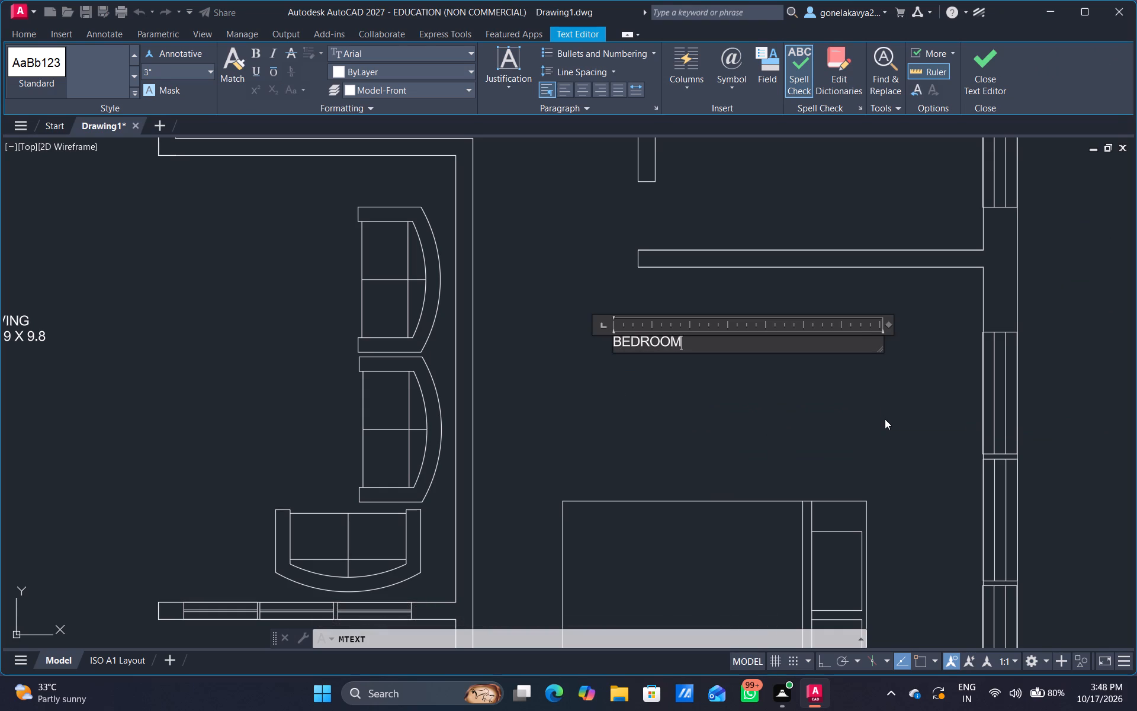
pyautogui.press('Return')
pyautogui.write('11.2 X')
pyautogui.press('space')
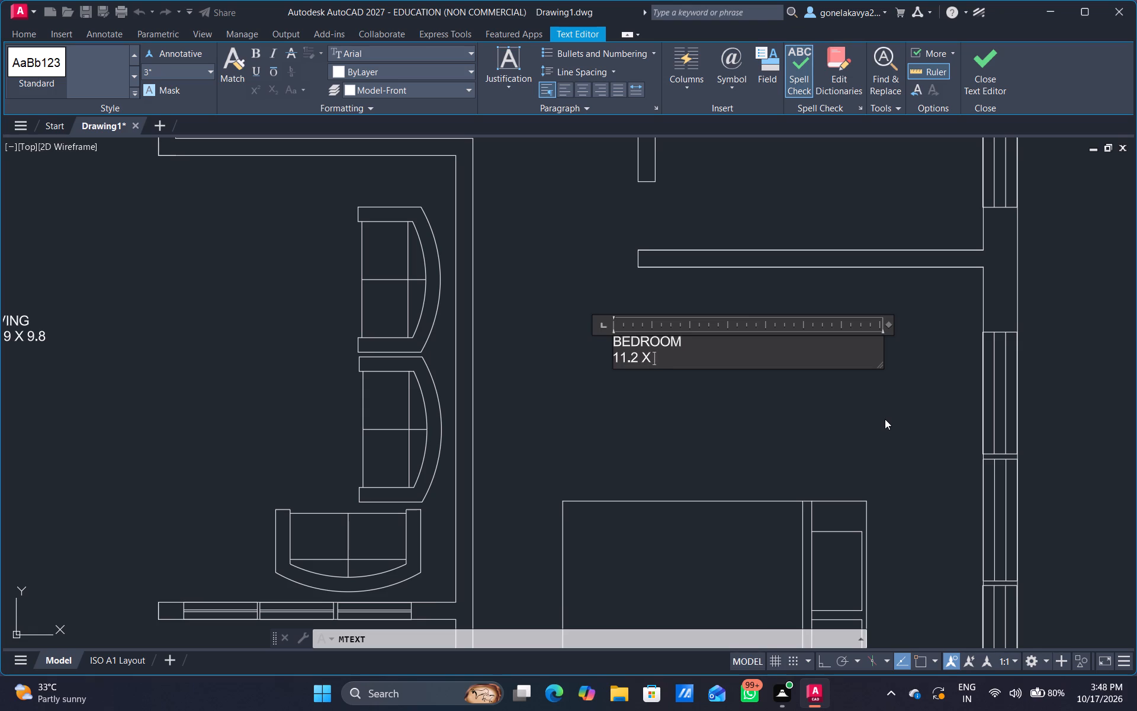
pyautogui.write('12.8')
pyautogui.click(733, 454)
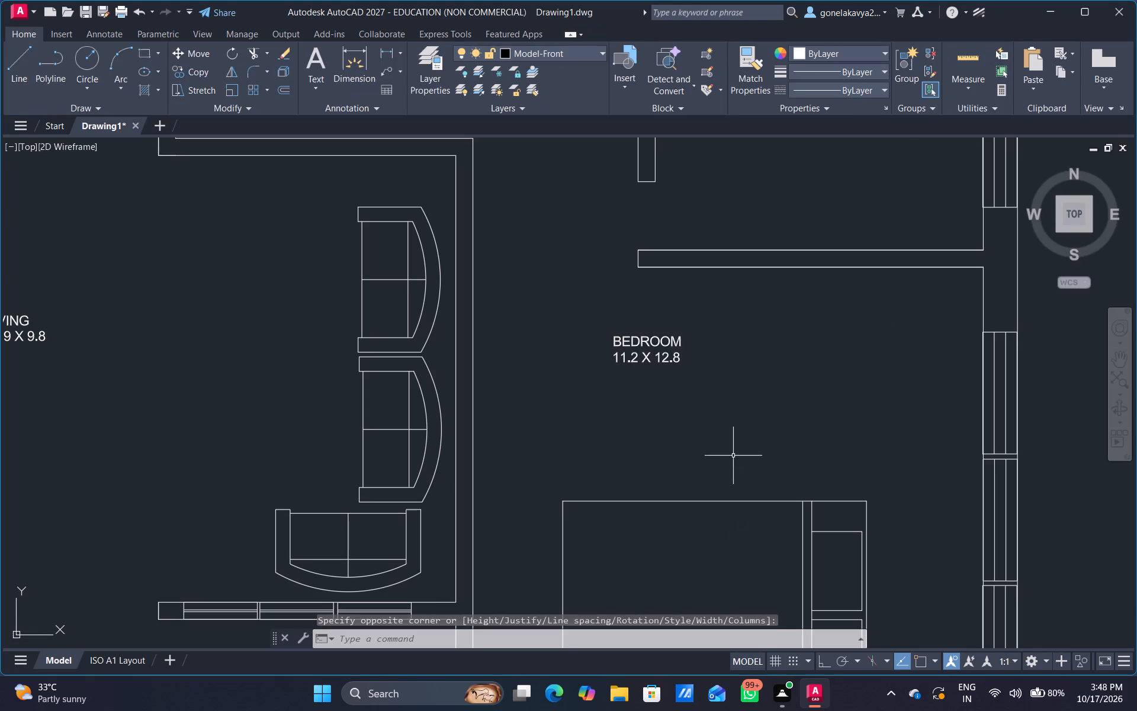
# Add multiline text in the small room between the staircase and the front bedroom, reading "TOILET" above "7.2 X 4.5".
pyautogui.scroll(-2, 727, 444)
pyautogui.moveTo(757, 353); pyautogui.dragTo(732, 398, button='middle')
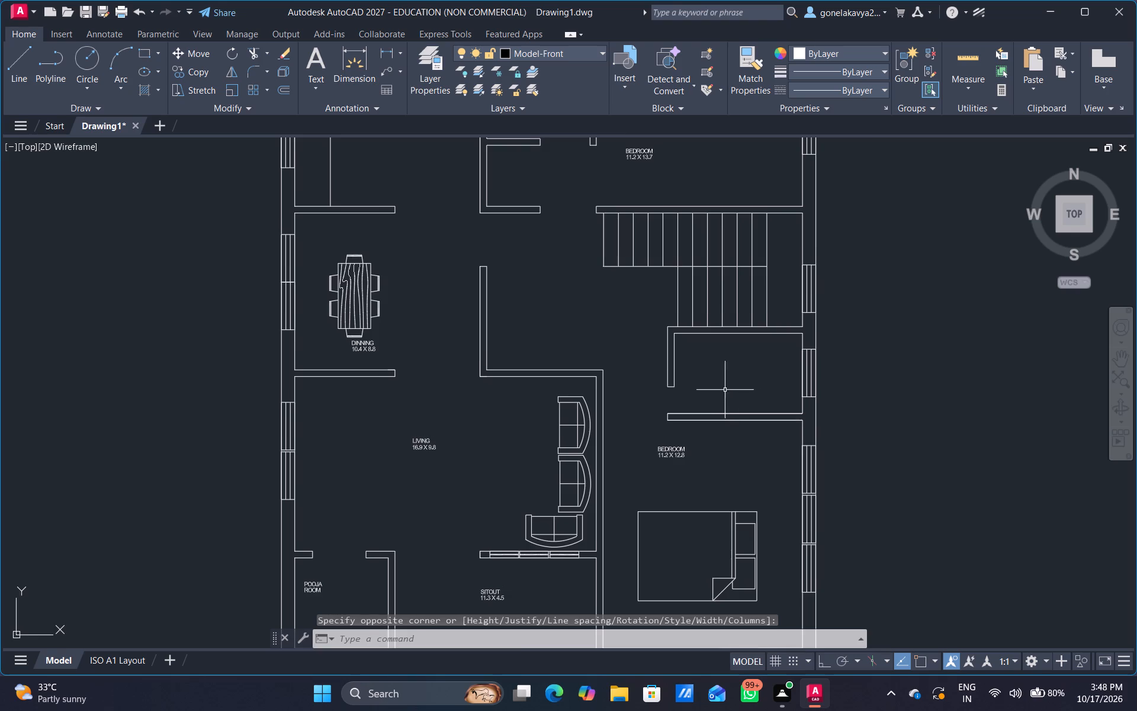
pyautogui.scroll(2, 723, 389)
pyautogui.press('space')
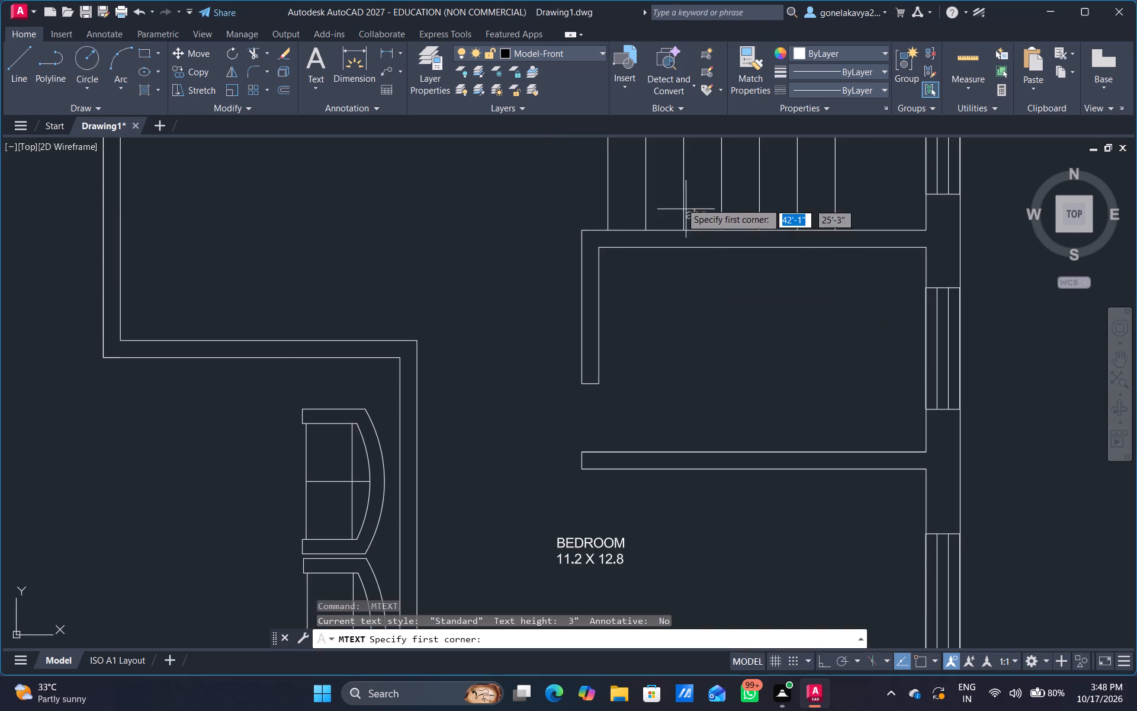
pyautogui.moveTo(640, 290); pyautogui.dragTo(672, 344)
pyautogui.click(815, 370)
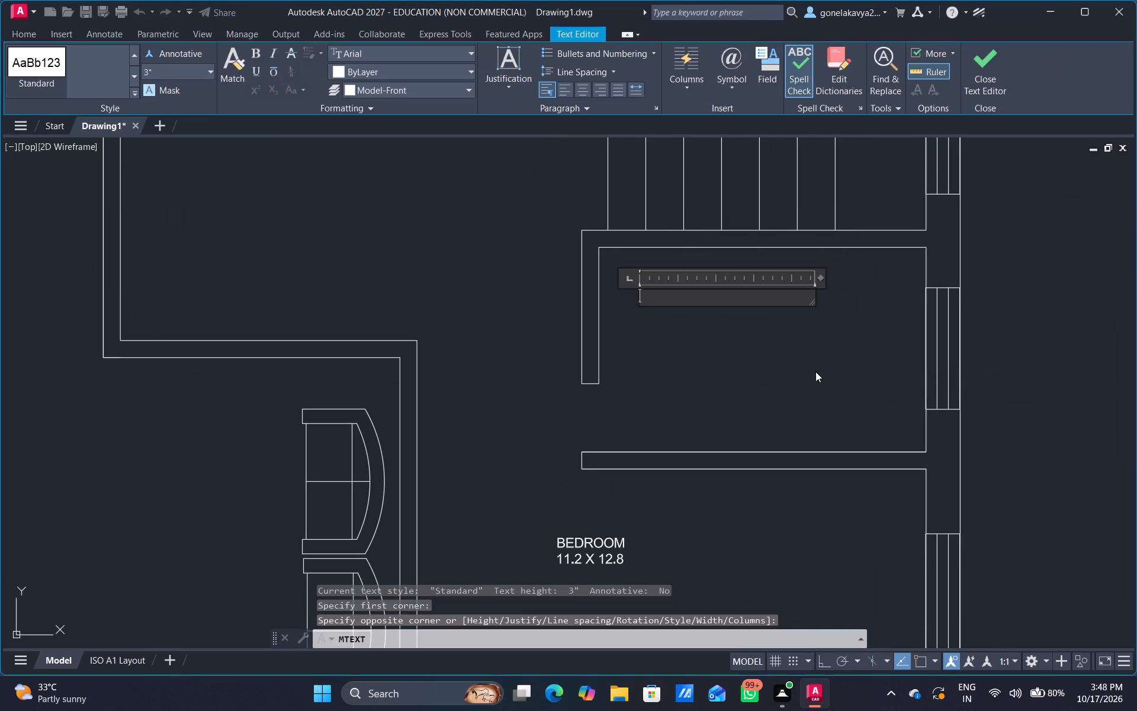
pyautogui.write('TO')
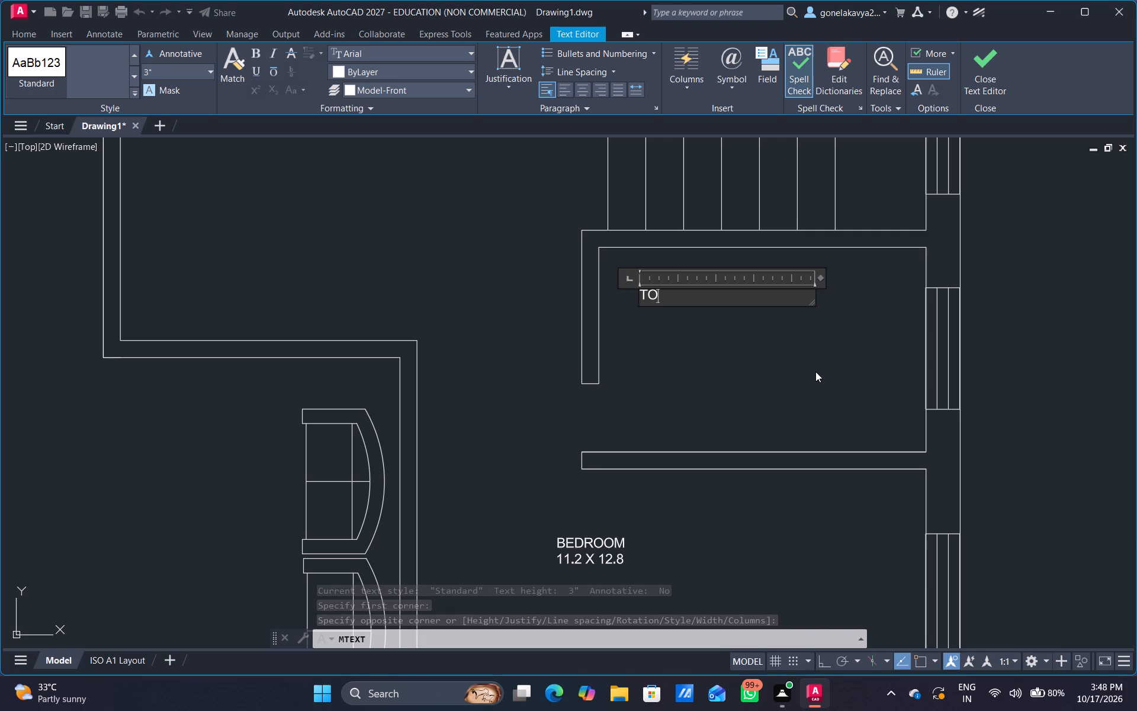
pyautogui.write('IL')
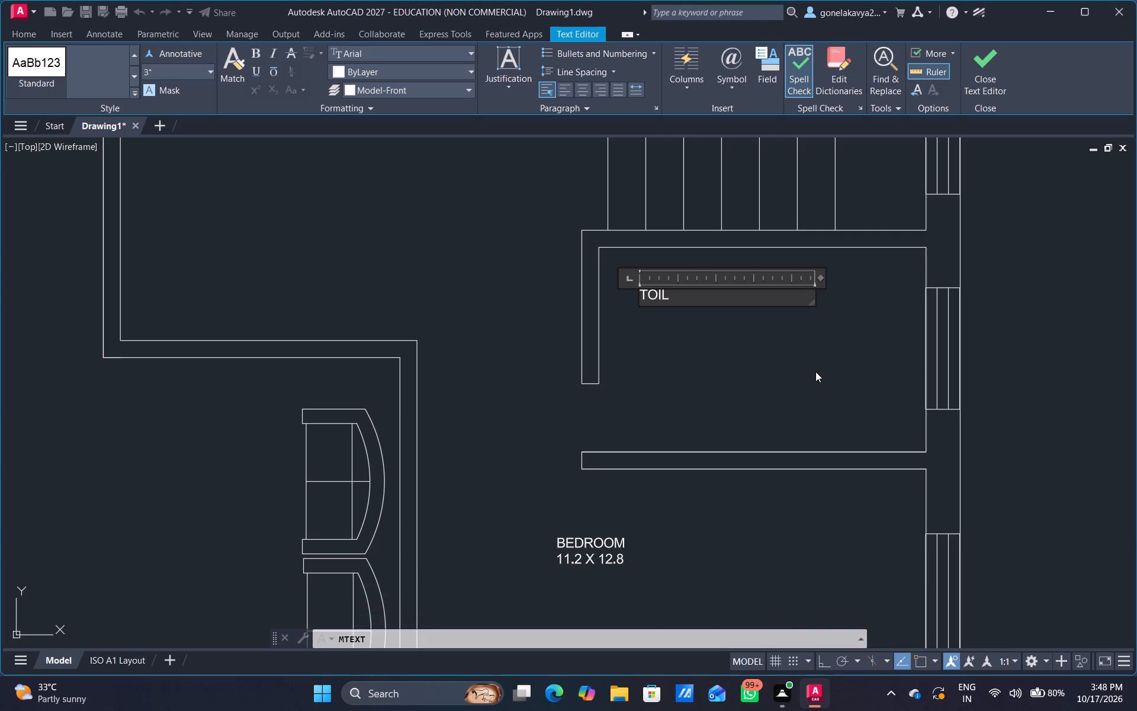
pyautogui.press('e')
pyautogui.press('t')
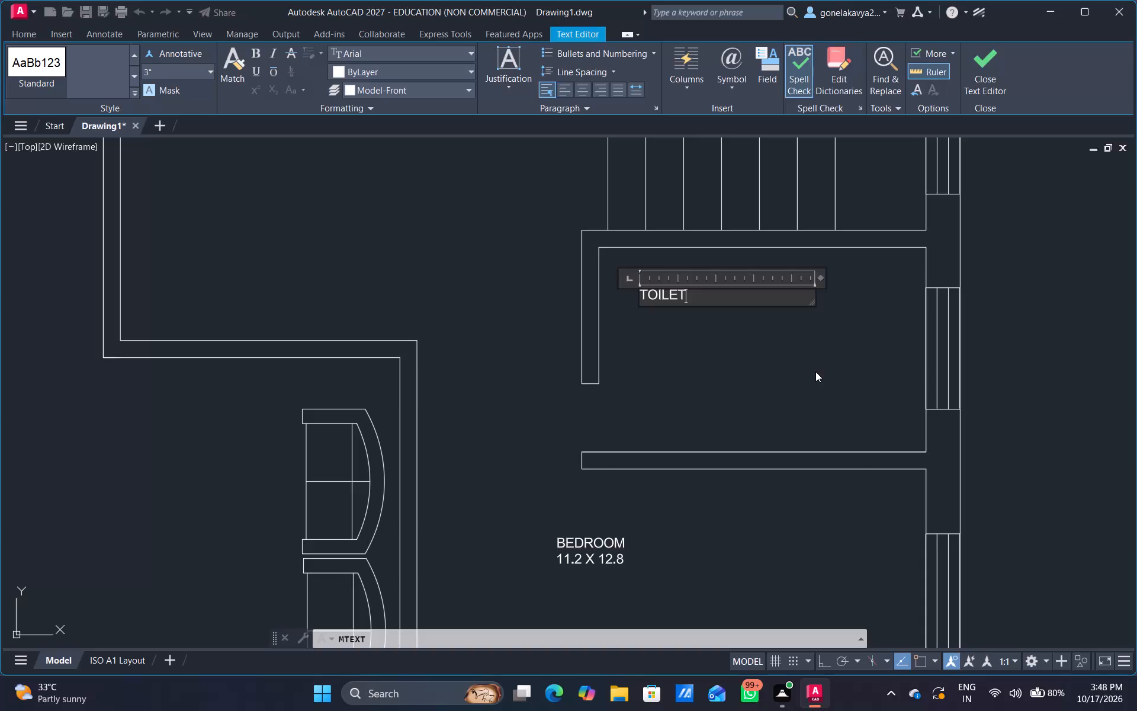
pyautogui.press('Return')
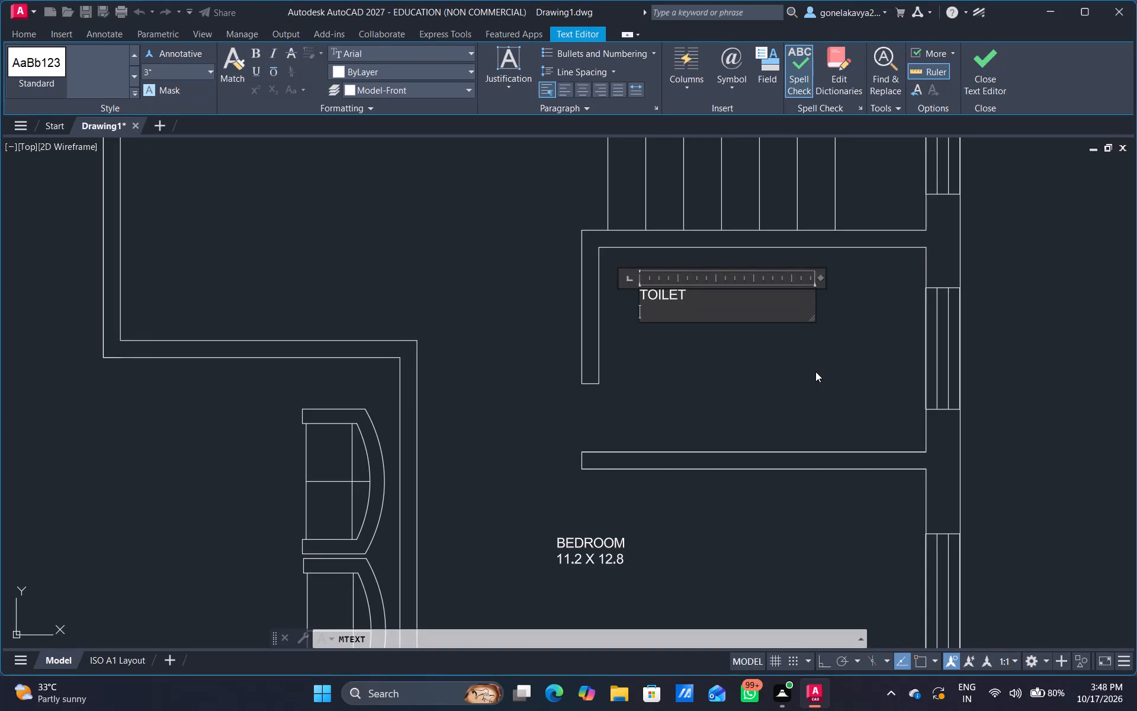
pyautogui.write('7.2 X')
pyautogui.press('space')
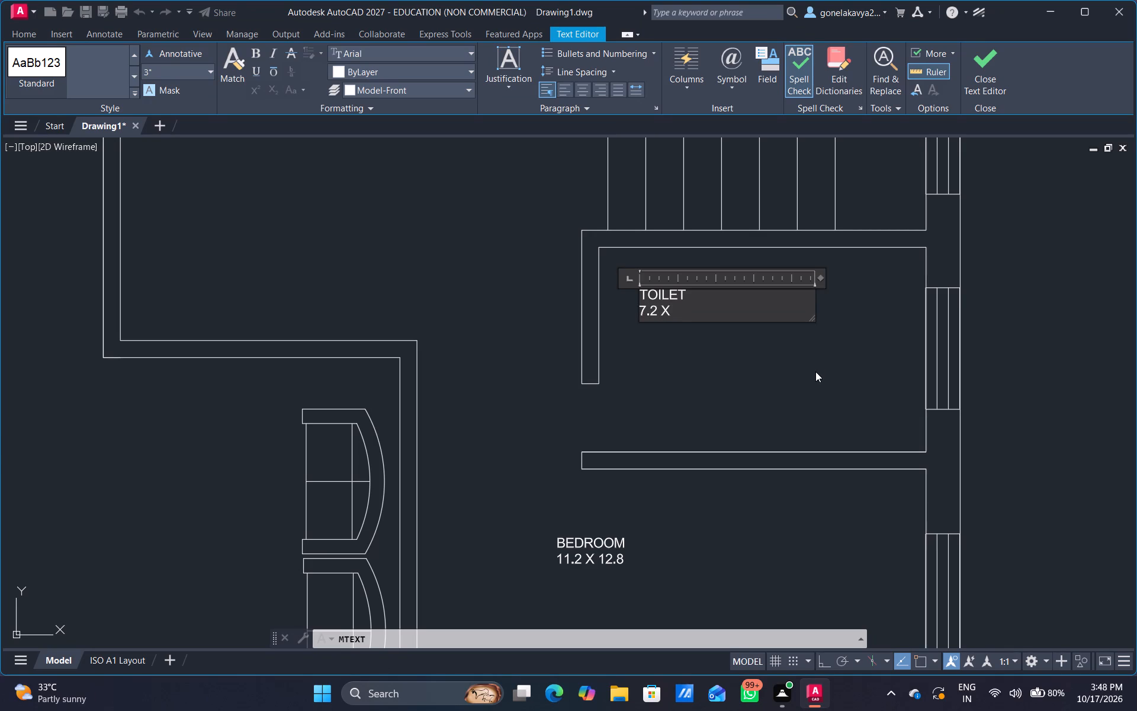
pyautogui.write('4.5')
pyautogui.click(765, 371)
# With Ortho on, draw a horizontal arrow shaft about 1'-8" long from the upper stair flight's first riser across two treads.
pyautogui.scroll(-1, 827, 369)
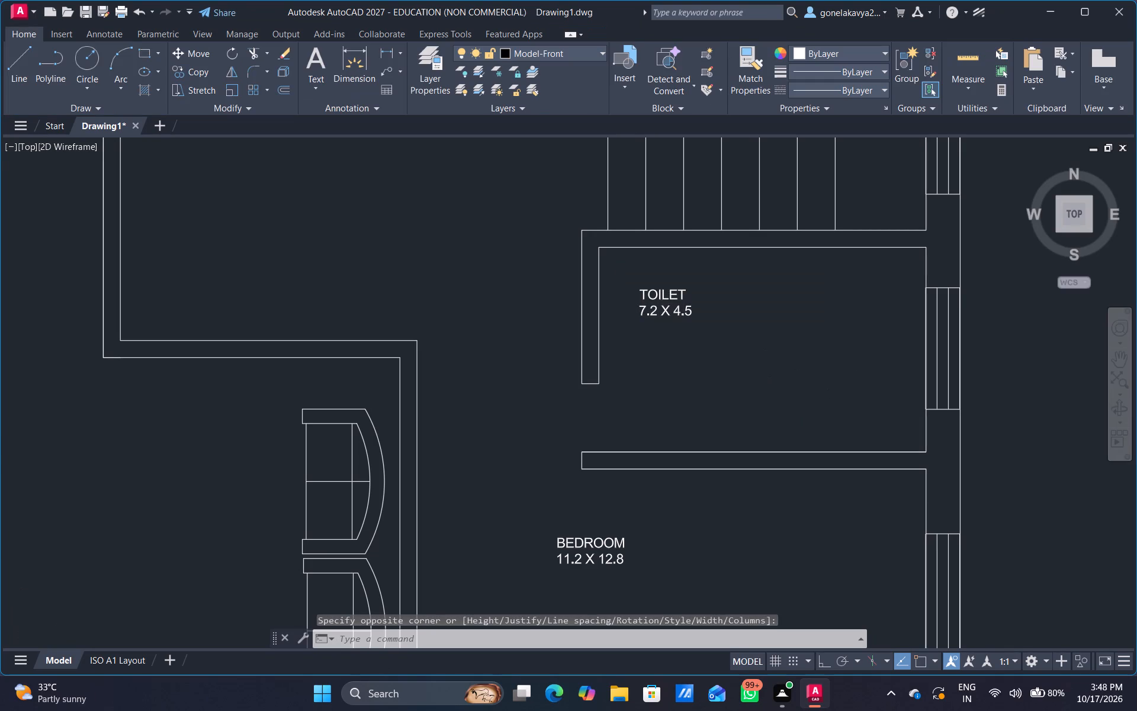
pyautogui.scroll(-1, 827, 369)
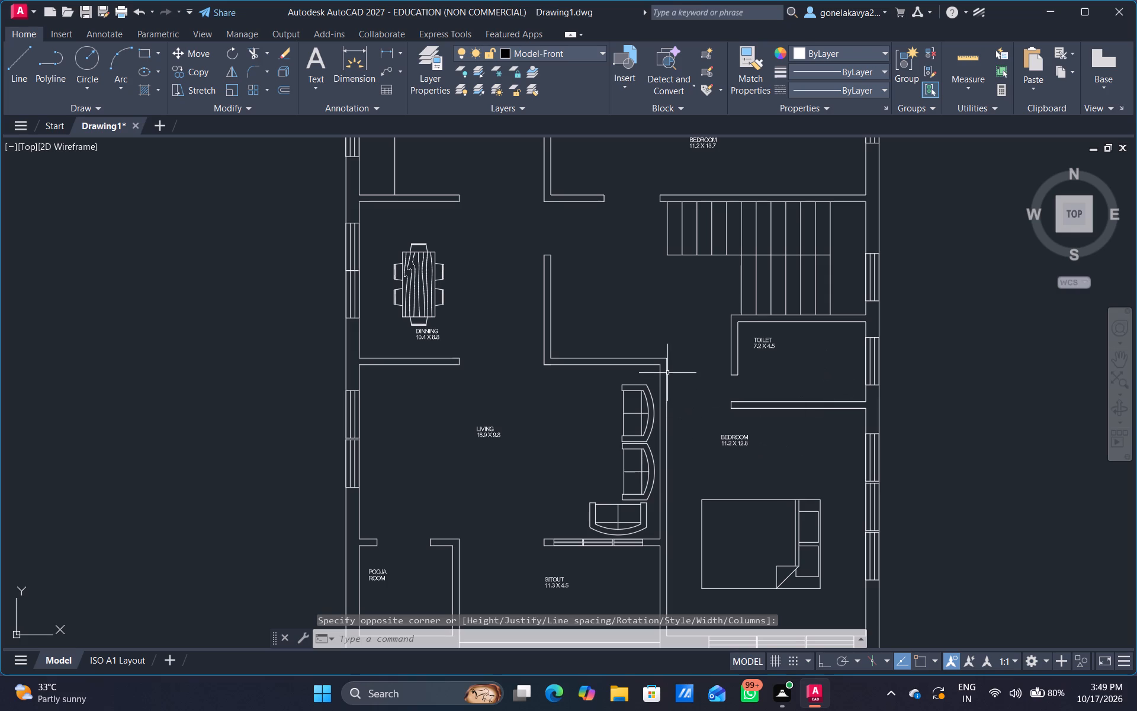
pyautogui.moveTo(648, 304); pyautogui.dragTo(613, 350, button='middle')
pyautogui.scroll(-1, 648, 304)
pyautogui.scroll(1, 621, 348)
pyautogui.scroll(3, 644, 286)
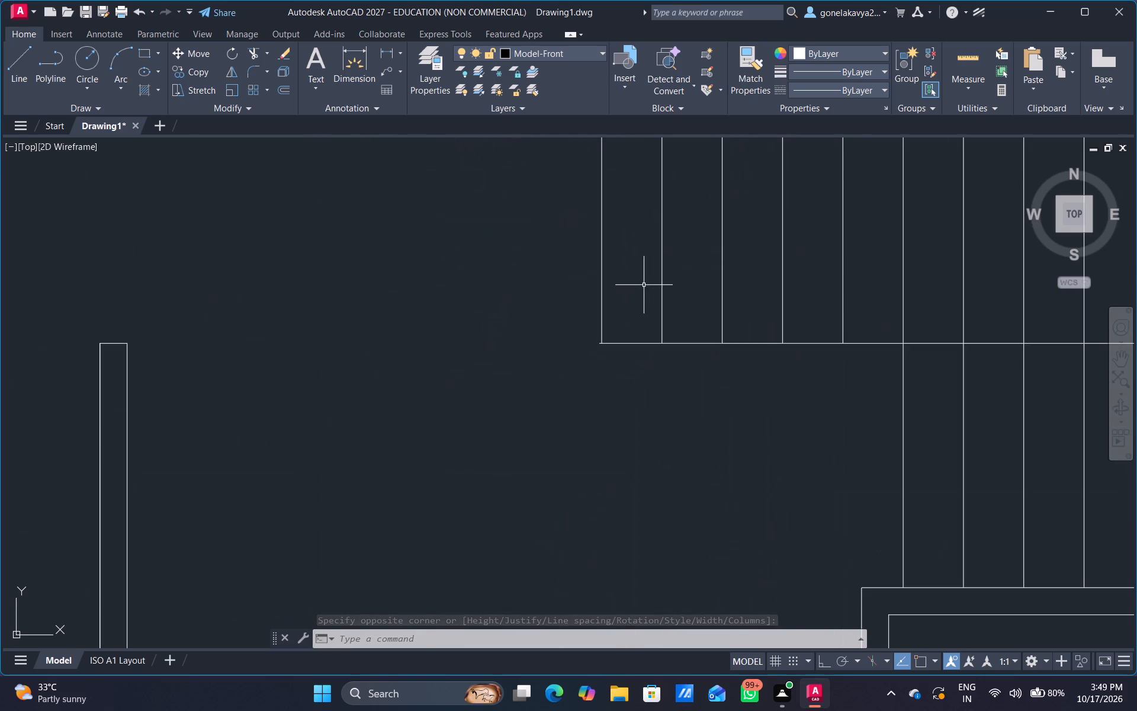
pyautogui.moveTo(629, 275); pyautogui.dragTo(555, 396, button='middle')
pyautogui.scroll(-1, 570, 405)
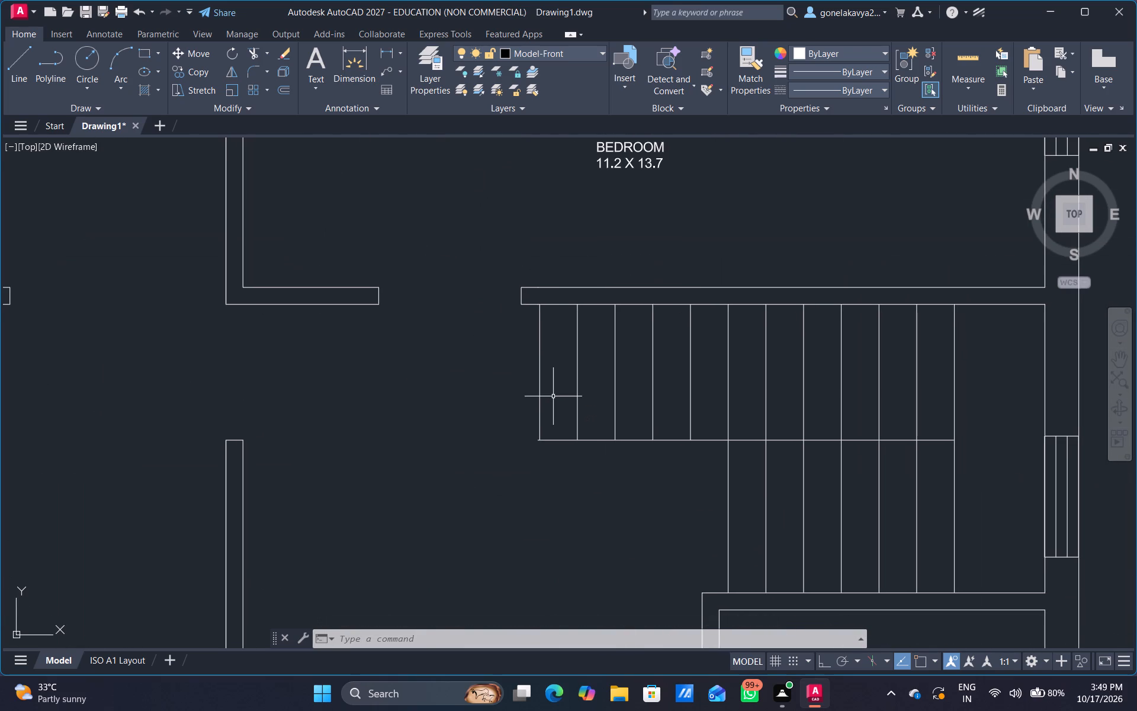
pyautogui.press('l')
pyautogui.press('Return')
pyautogui.scroll(2, 590, 358)
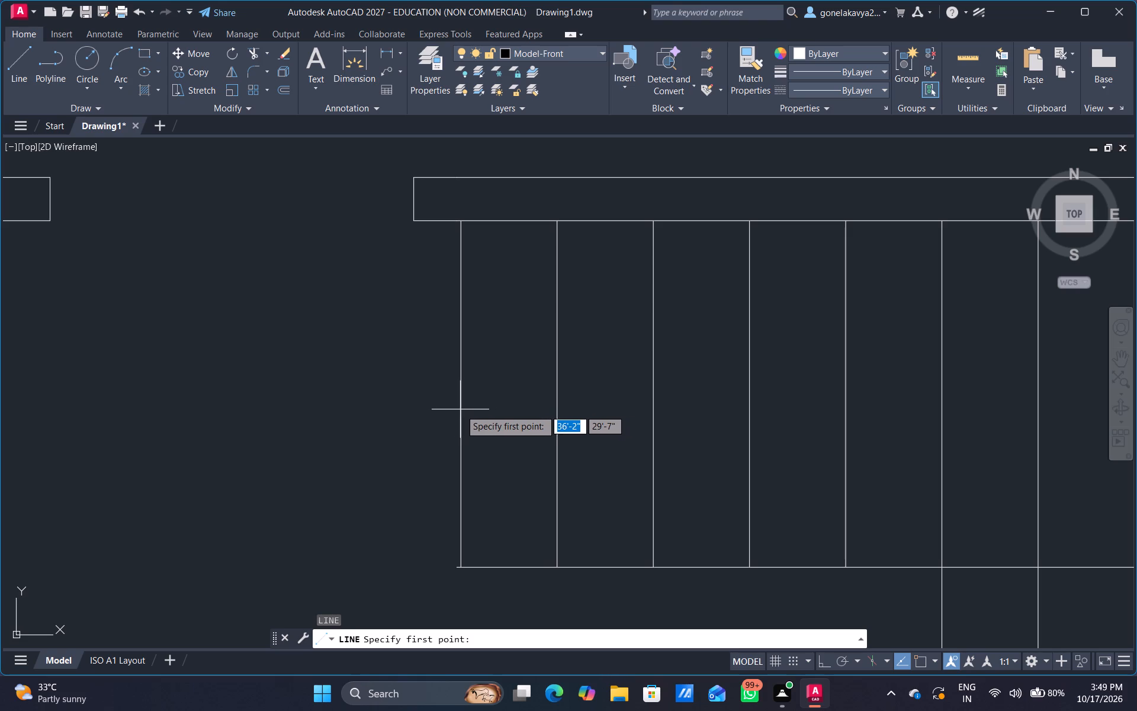
pyautogui.moveTo(461, 409); pyautogui.dragTo(480, 411)
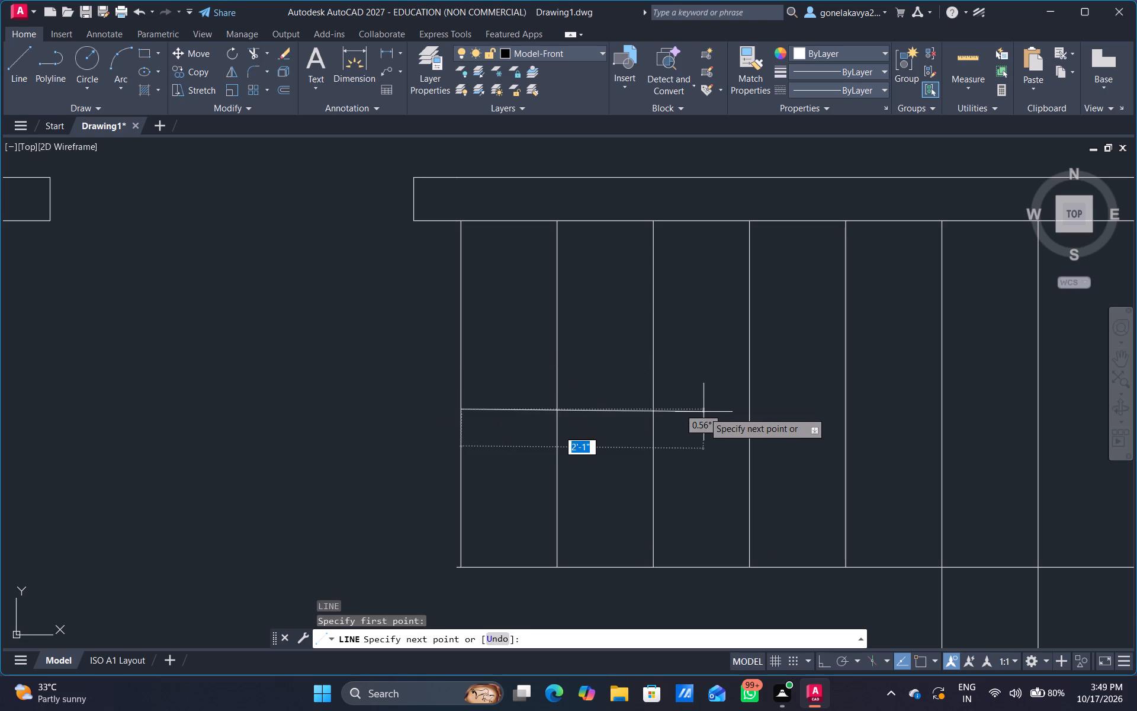
pyautogui.click(819, 658)
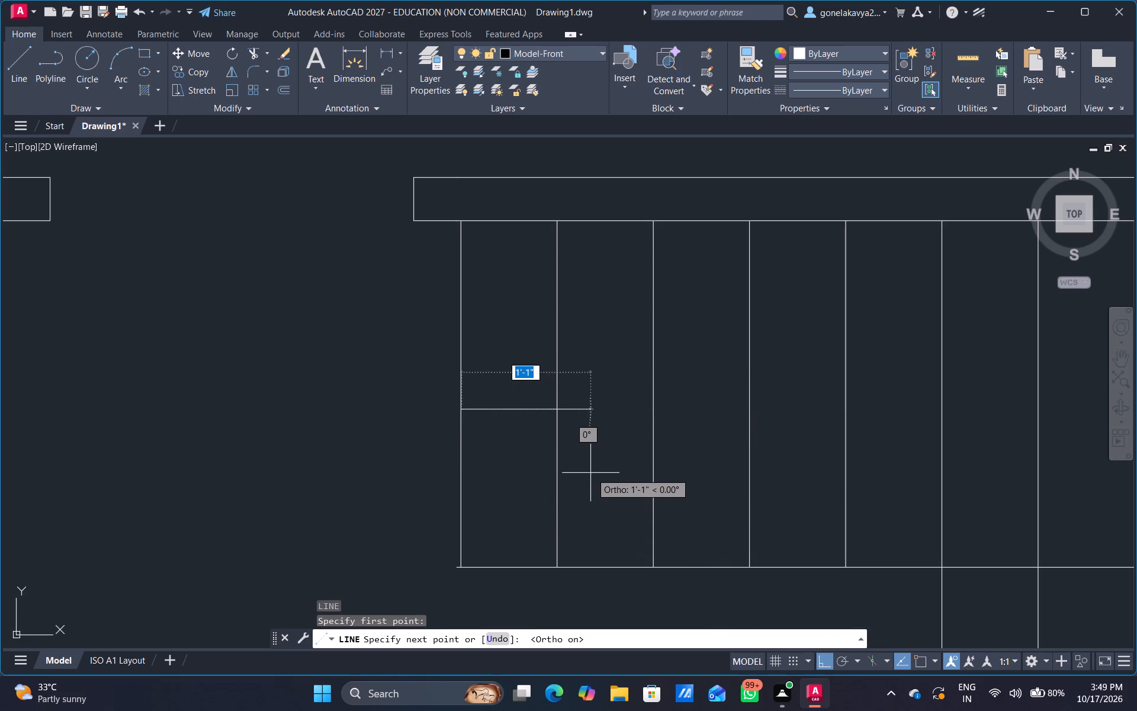
pyautogui.click(596, 451)
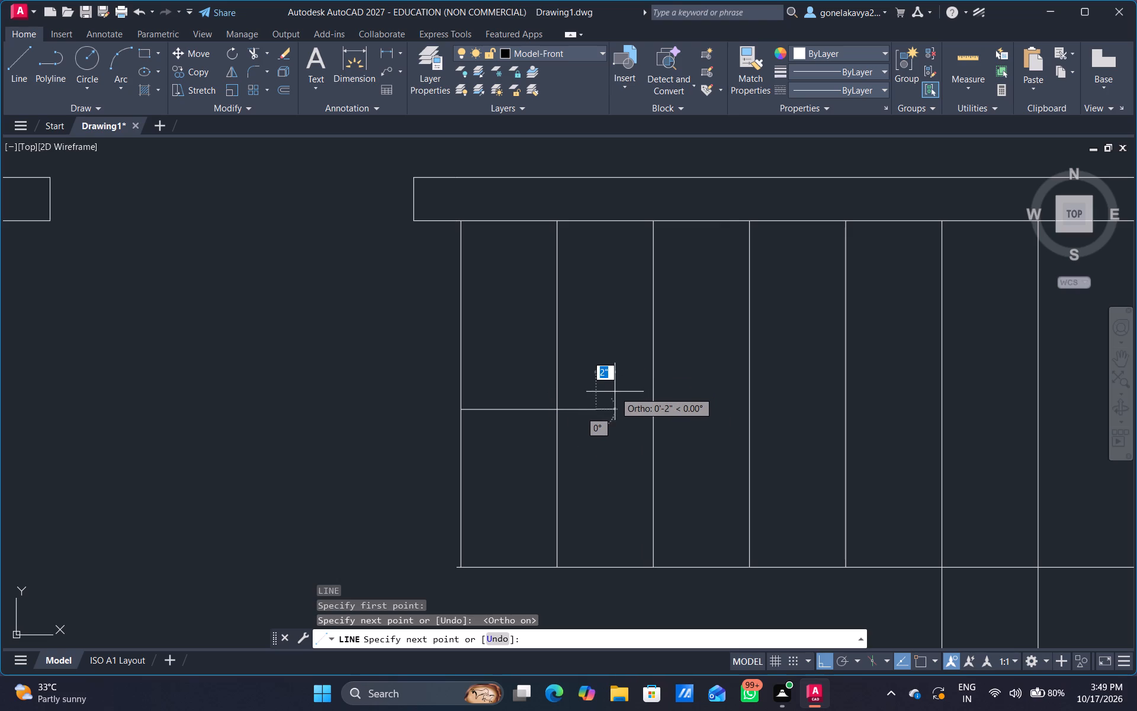
pyautogui.click(653, 412)
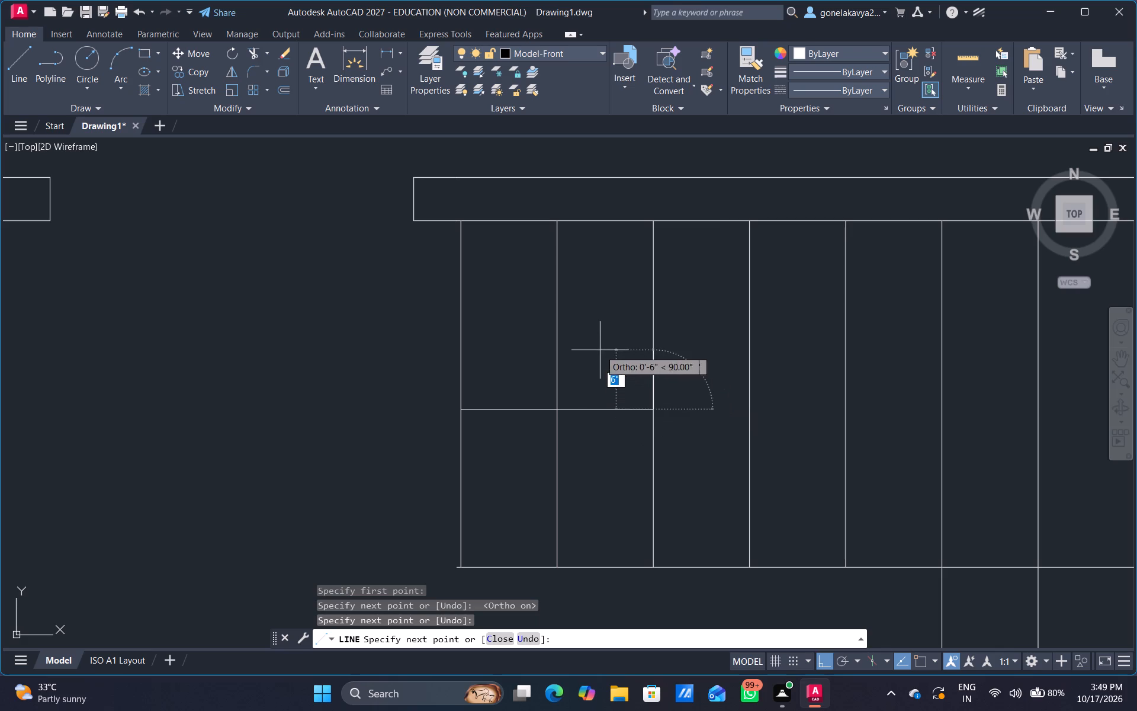
# With Ortho off, draw the arrowhead as two slanted lines about 11" long from the shaft's end back to the second riser, above and below the shaft.
pyautogui.click(823, 661)
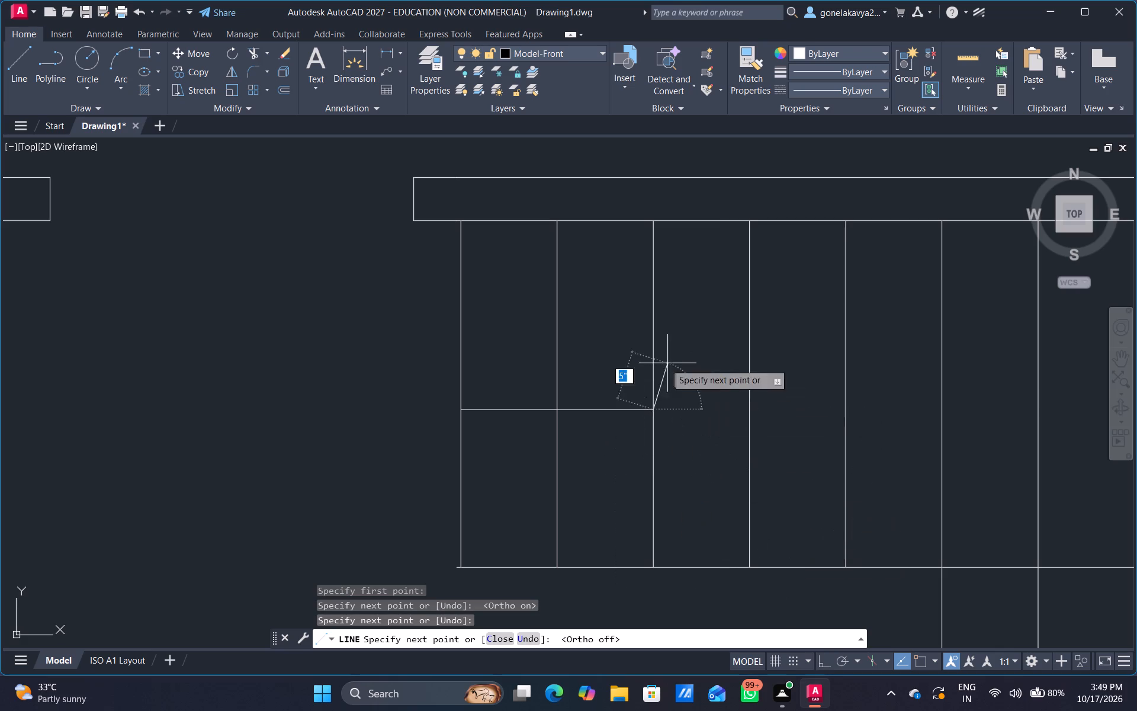
pyautogui.click(557, 360)
pyautogui.press('Escape')
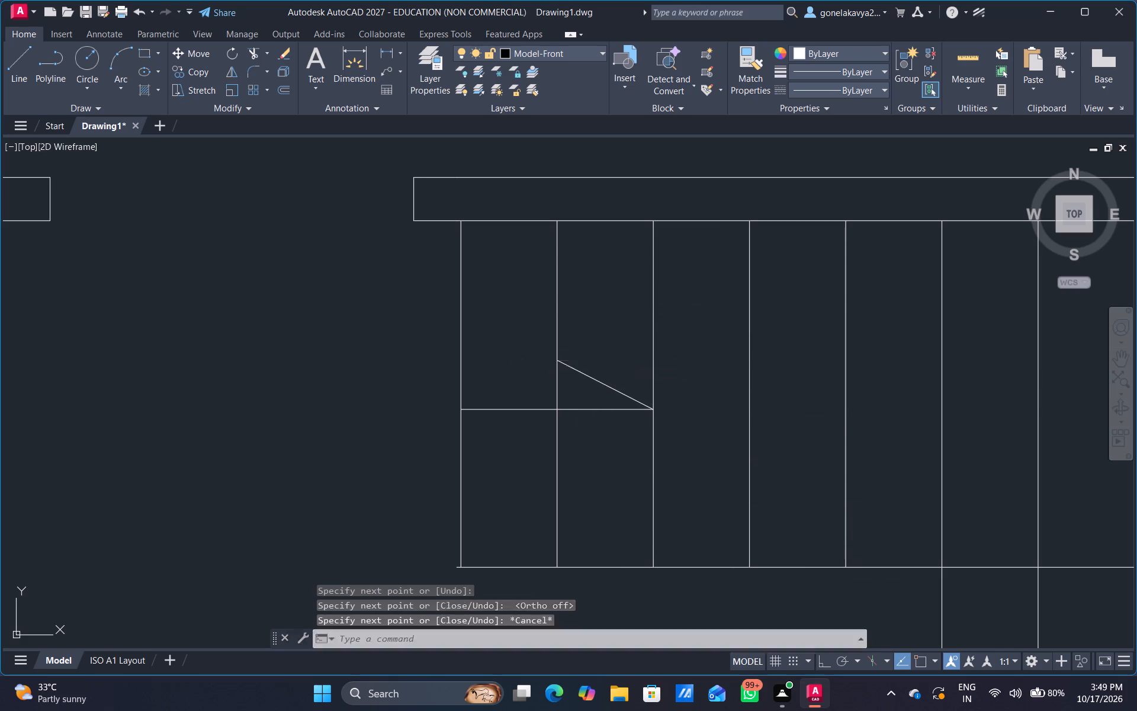
pyautogui.press('l')
pyautogui.press('Return')
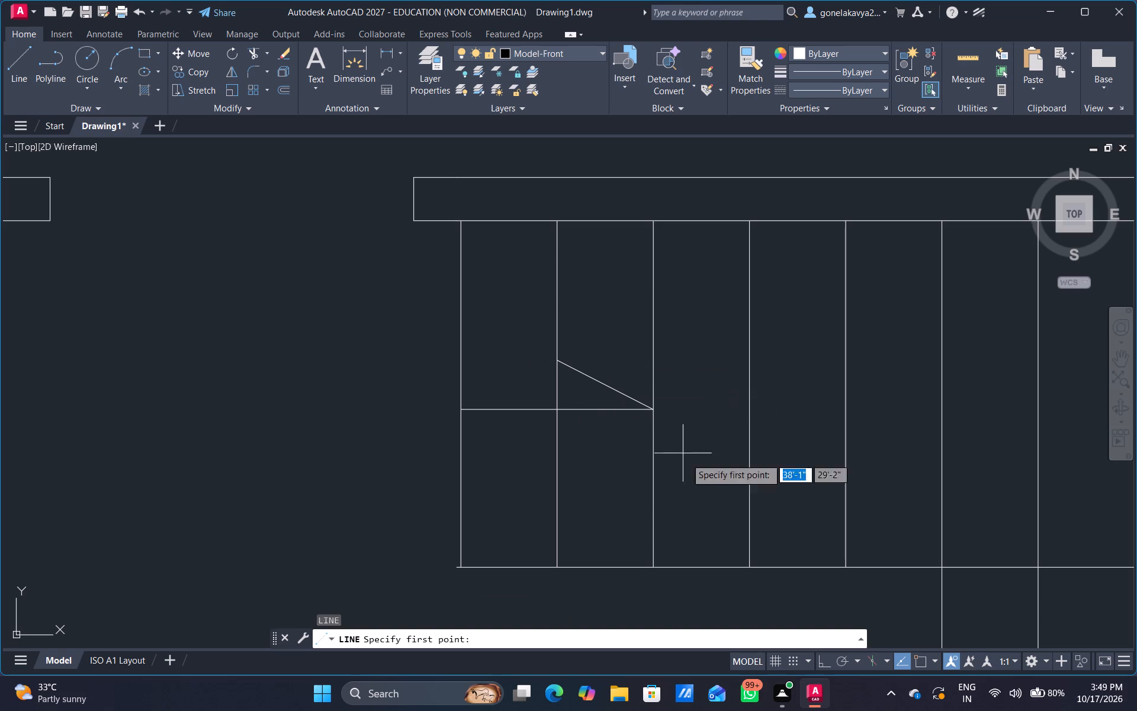
pyautogui.scroll(3, 658, 416)
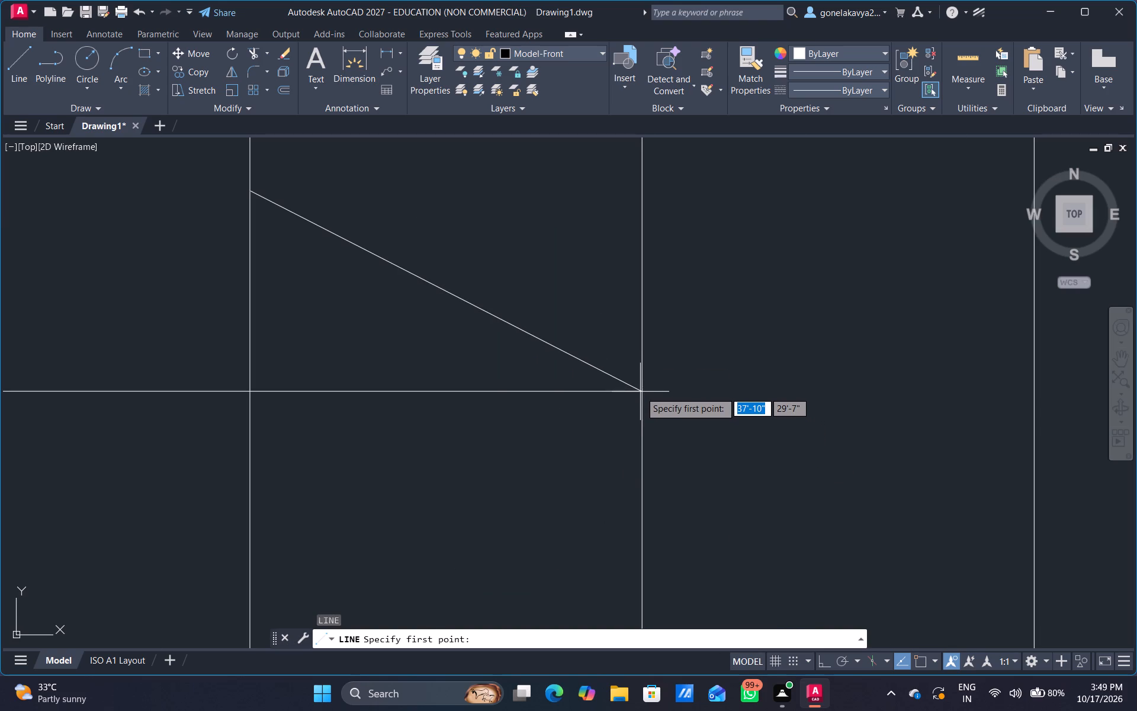
pyautogui.click(640, 392)
pyautogui.scroll(-3, 489, 566)
pyautogui.moveTo(489, 562); pyautogui.dragTo(735, 438, button='middle')
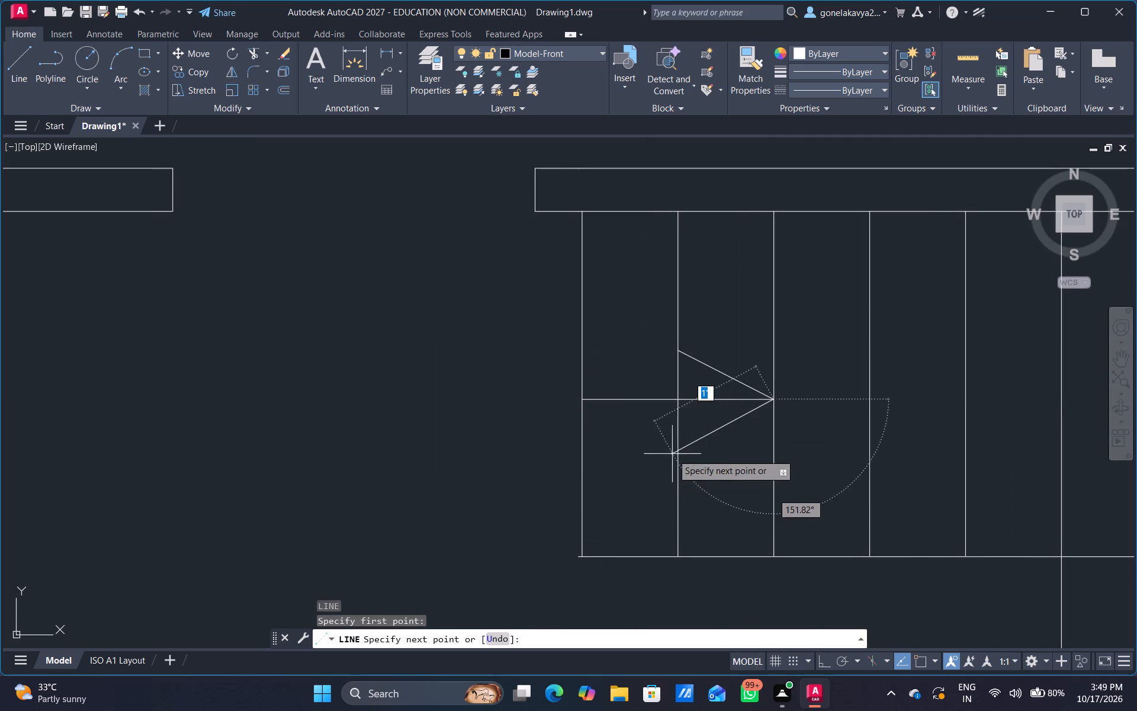
pyautogui.scroll(3, 675, 438)
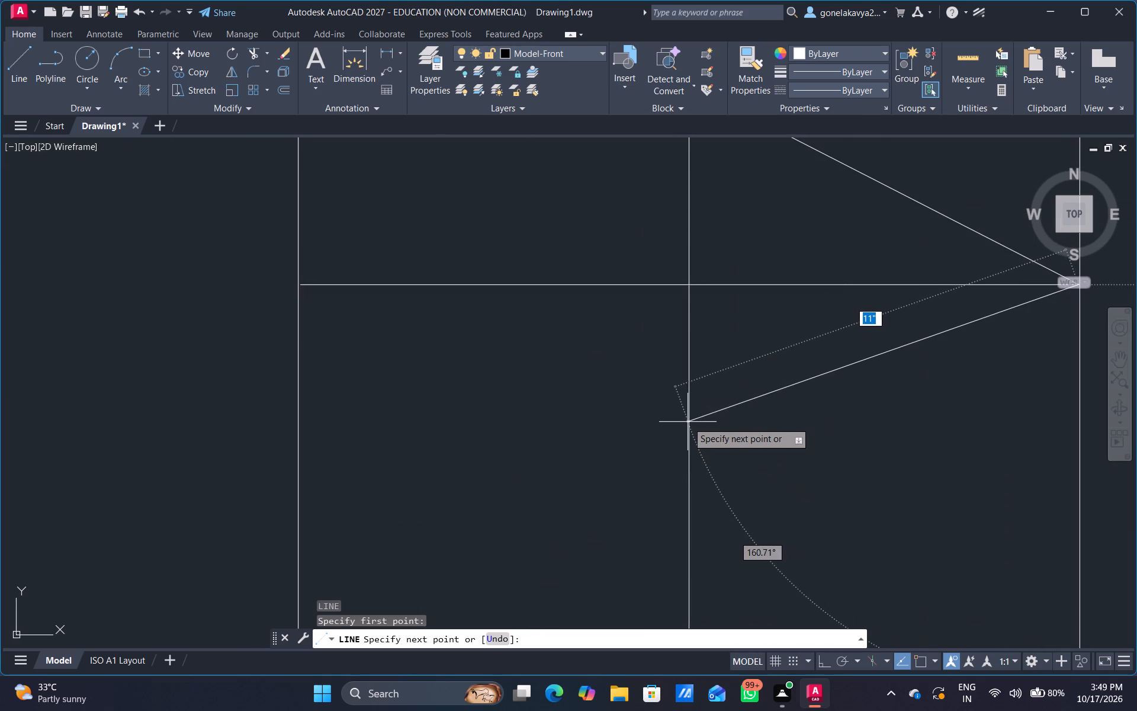
pyautogui.click(688, 424)
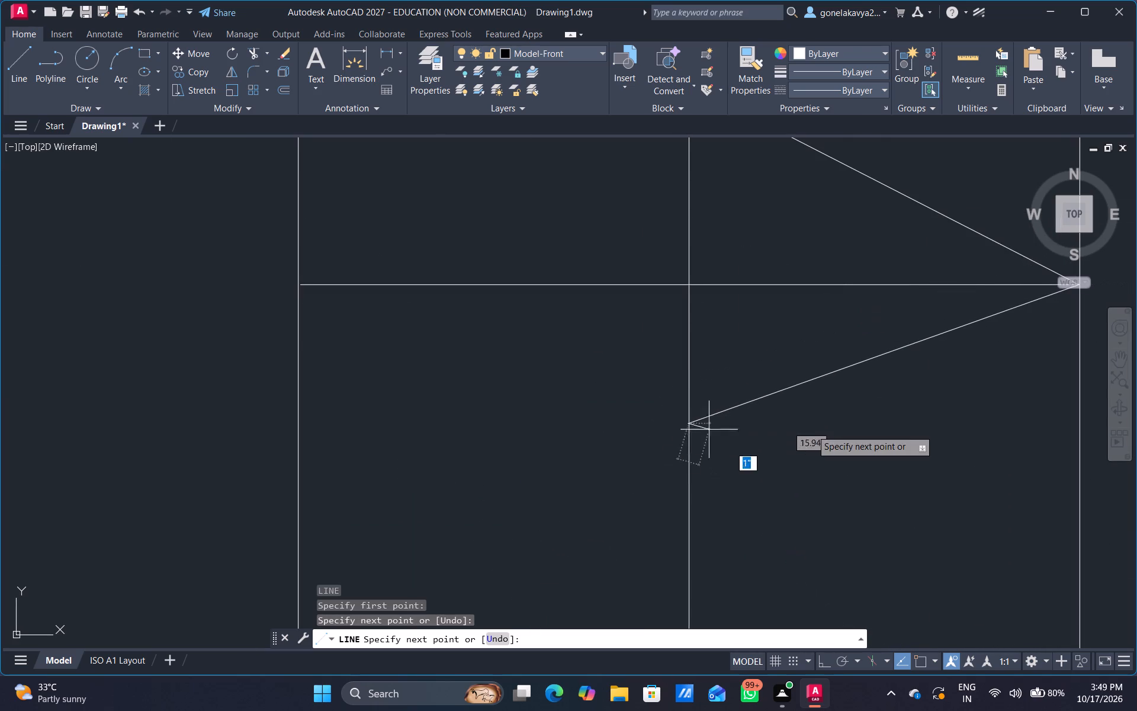
# Examine the existing windows and walls along the sitout and front bedroom at the front of the plan.
pyautogui.scroll(-4, 805, 430)
pyautogui.press('Escape')
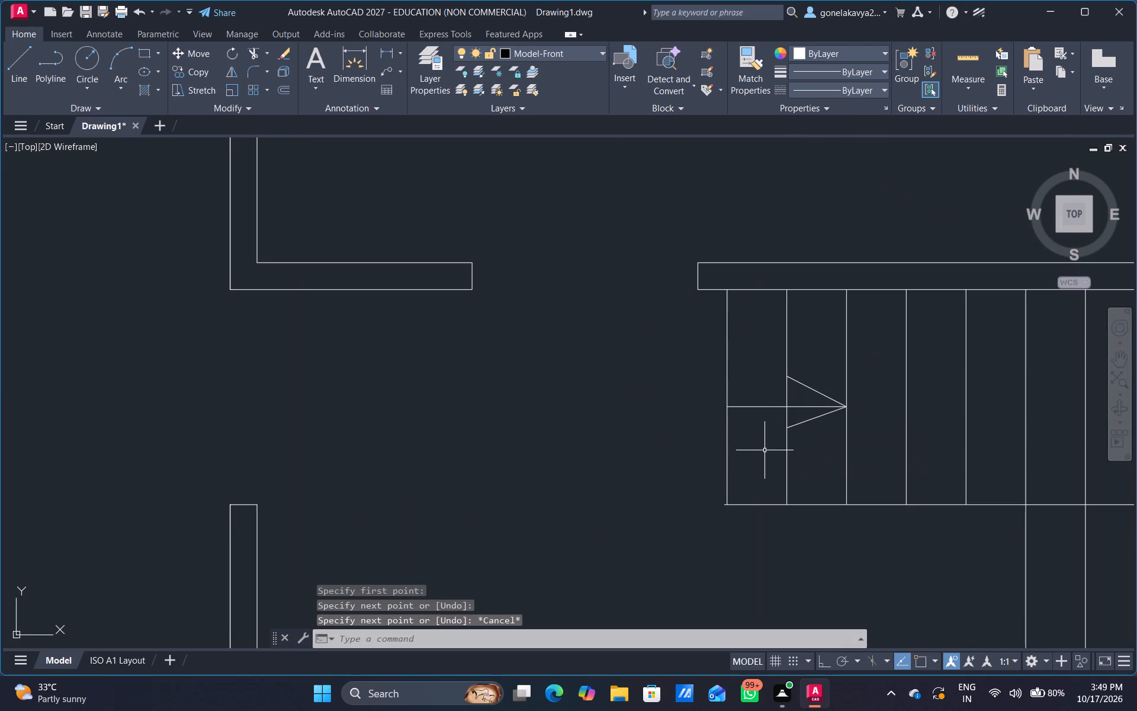
pyautogui.scroll(-4, 764, 432)
pyautogui.moveTo(811, 515); pyautogui.dragTo(786, 363, button='middle')
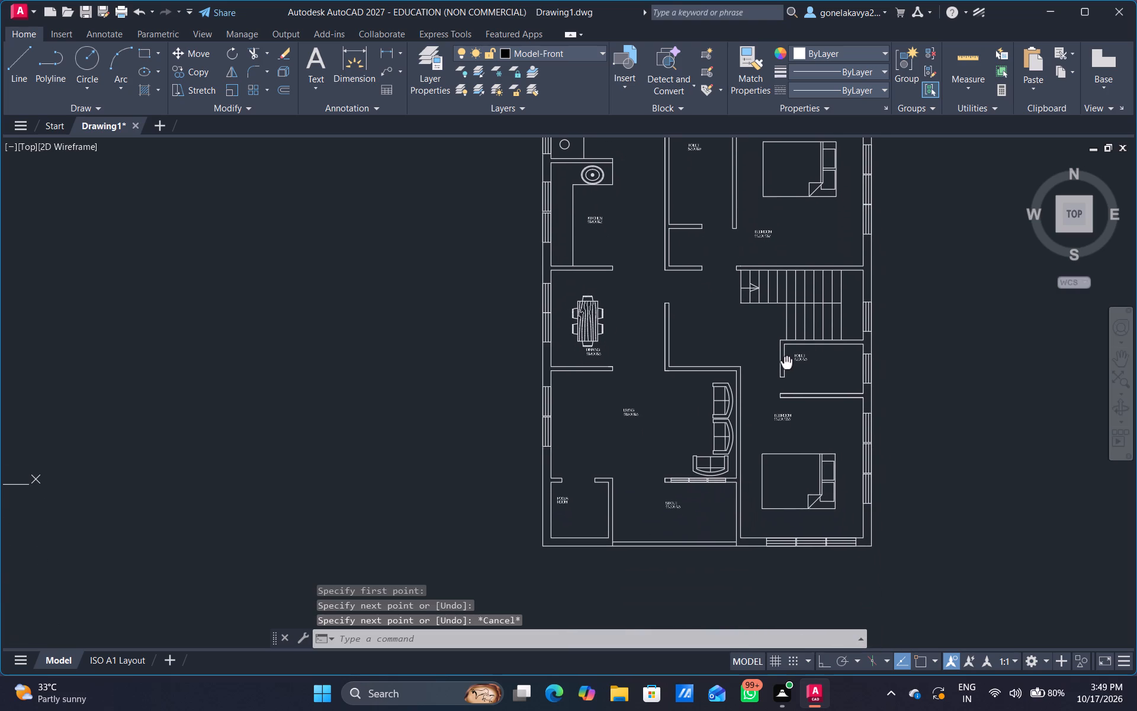
pyautogui.moveTo(786, 363); pyautogui.dragTo(786, 362, button='middle')
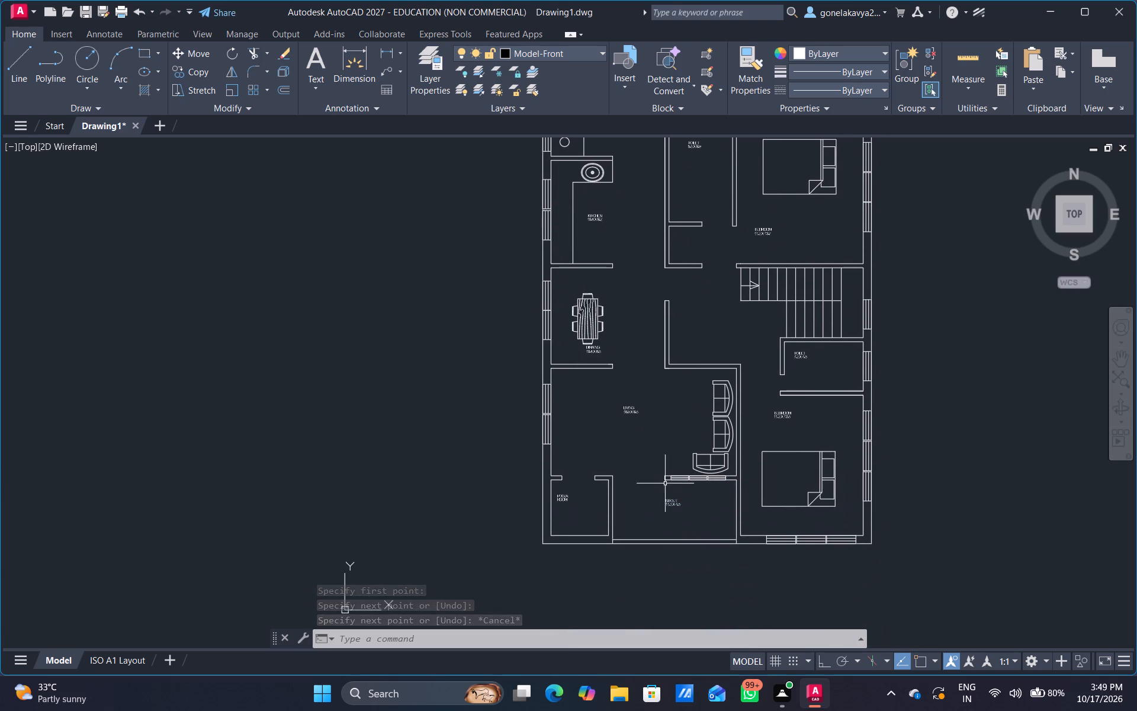
pyautogui.scroll(4, 684, 524)
pyautogui.moveTo(692, 403); pyautogui.dragTo(673, 652, button='middle')
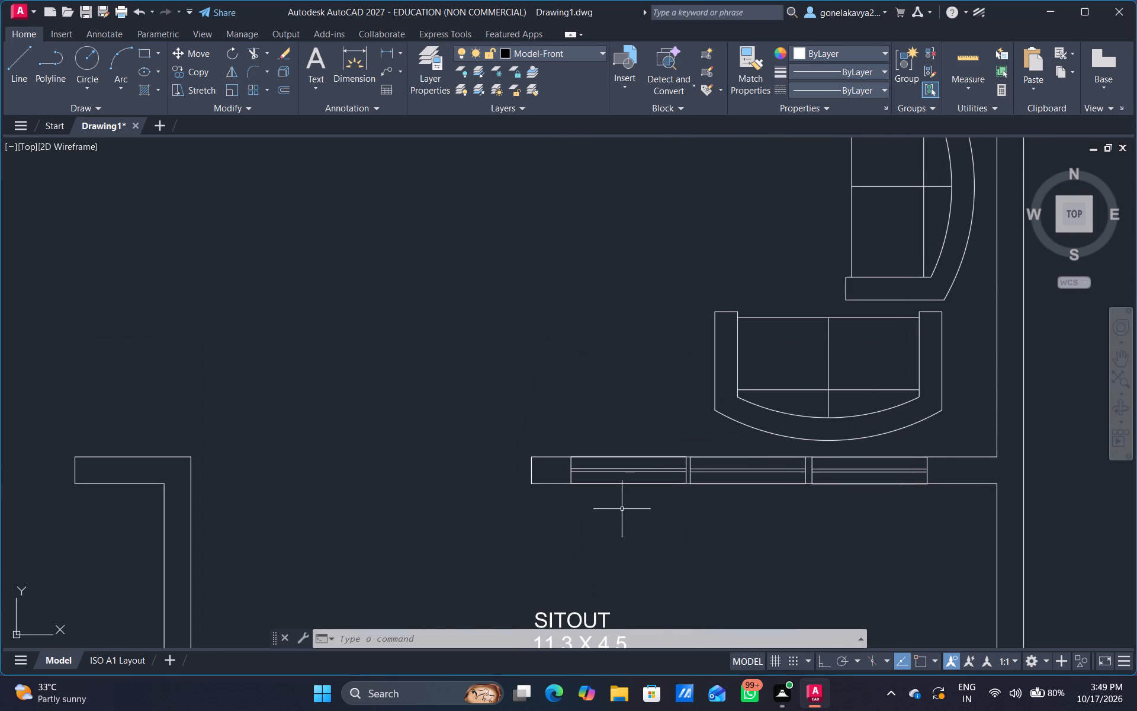
pyautogui.scroll(-3, 666, 464)
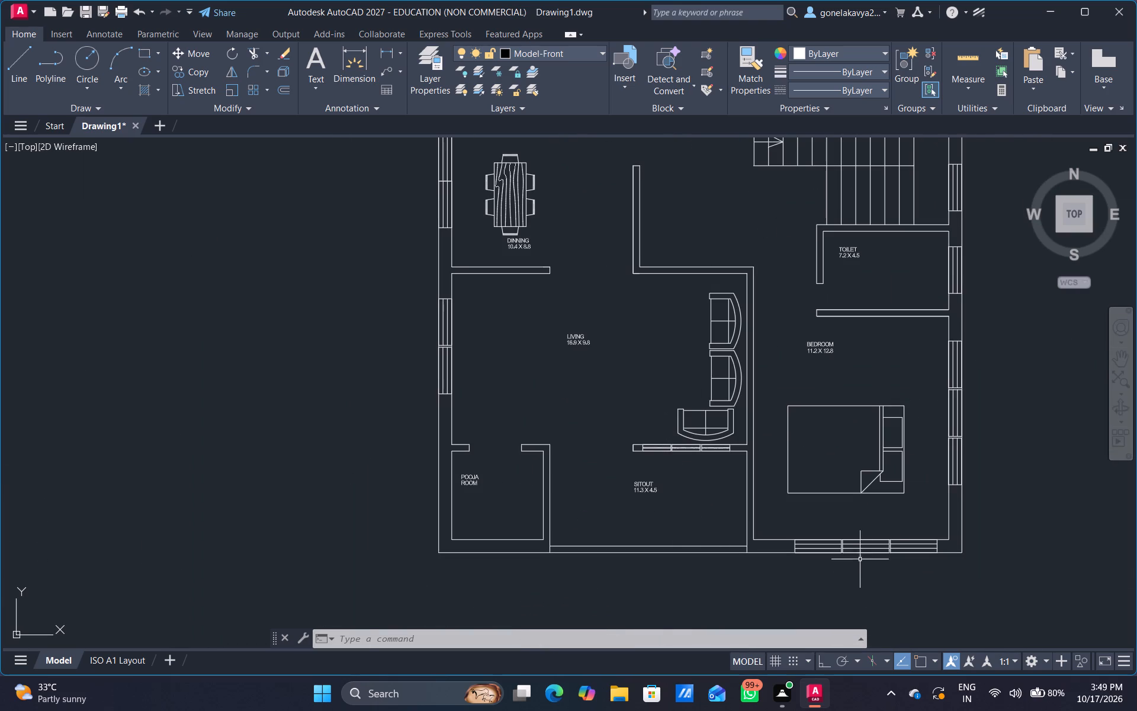
pyautogui.moveTo(904, 489); pyautogui.dragTo(775, 418, button='middle')
pyautogui.scroll(6, 695, 485)
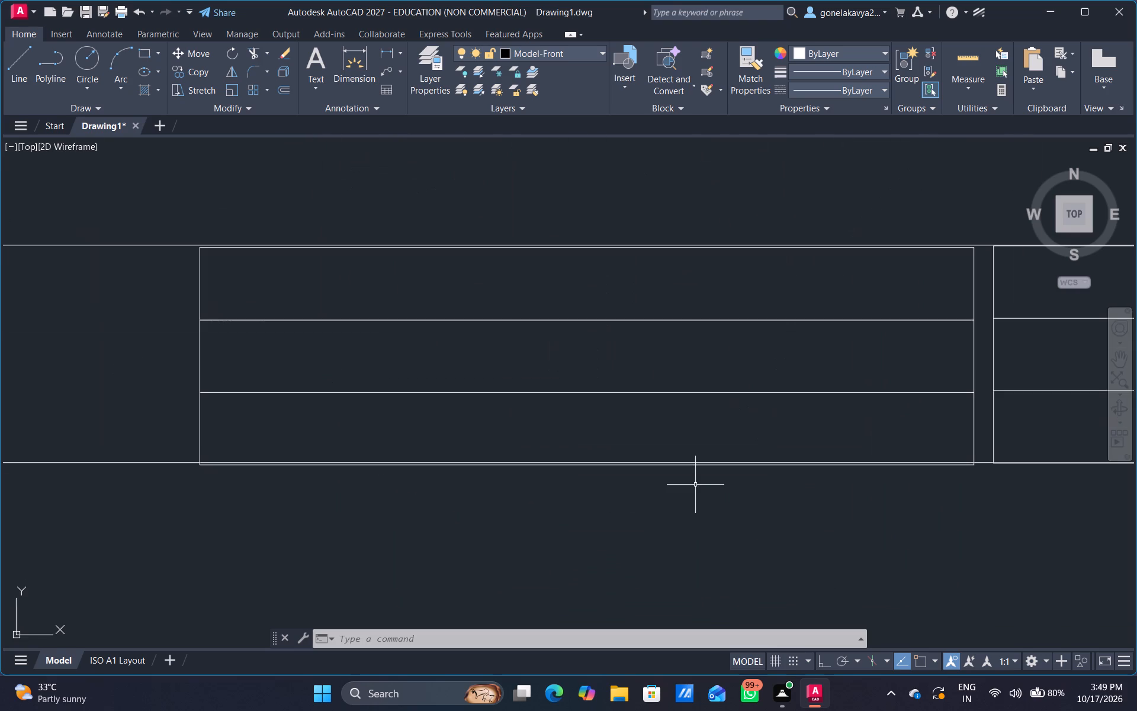
pyautogui.scroll(-3, 659, 454)
pyautogui.scroll(-3, 690, 532)
pyautogui.moveTo(619, 575); pyautogui.dragTo(638, 570, button='middle')
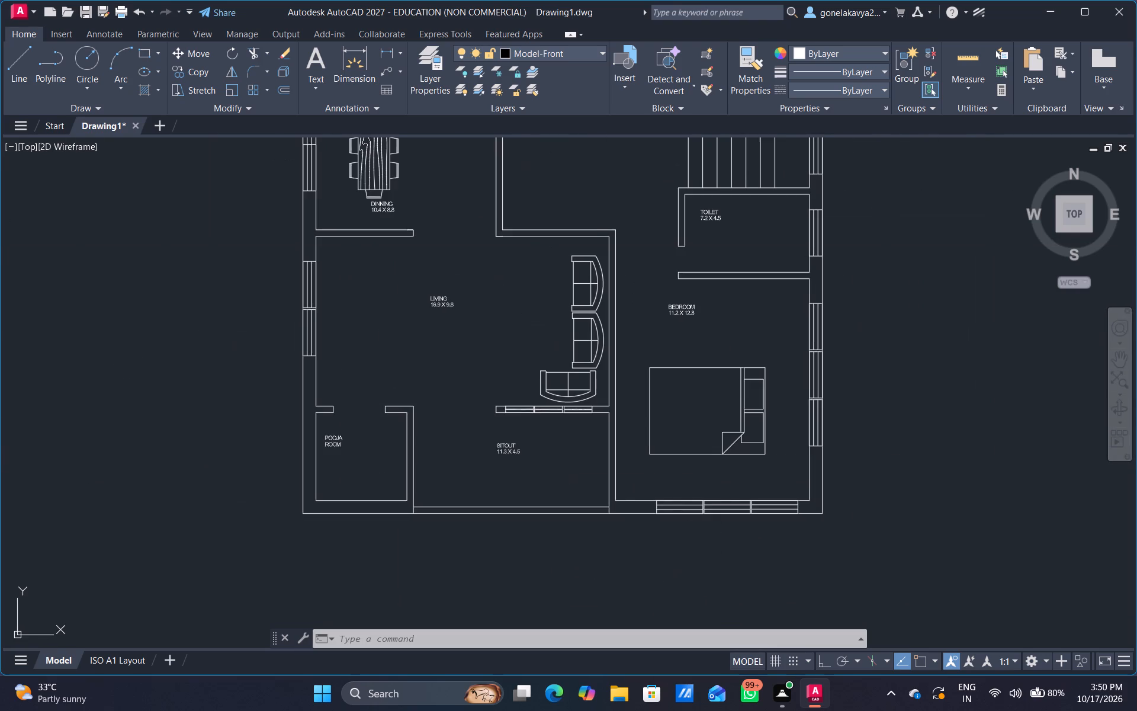
pyautogui.moveTo(638, 570); pyautogui.dragTo(800, 529, button='middle')
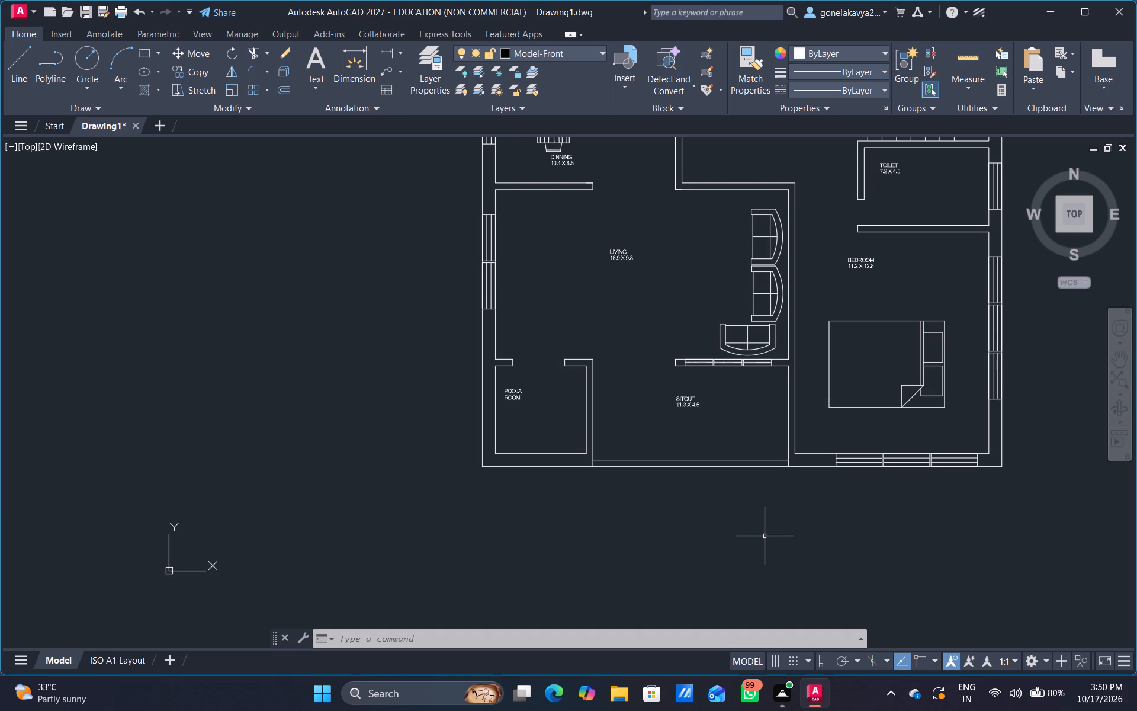
# With Ortho on, begin a line in the open space below the plan with a 9" vertical segment.
pyautogui.press('l')
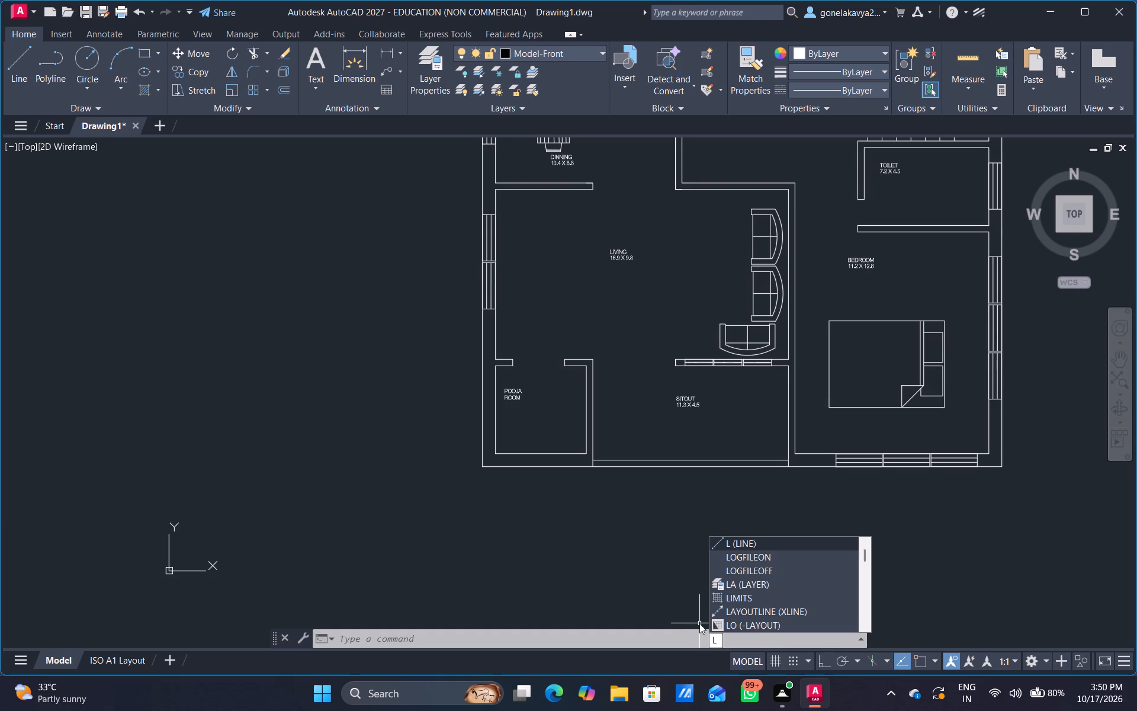
pyautogui.press('BackSpace')
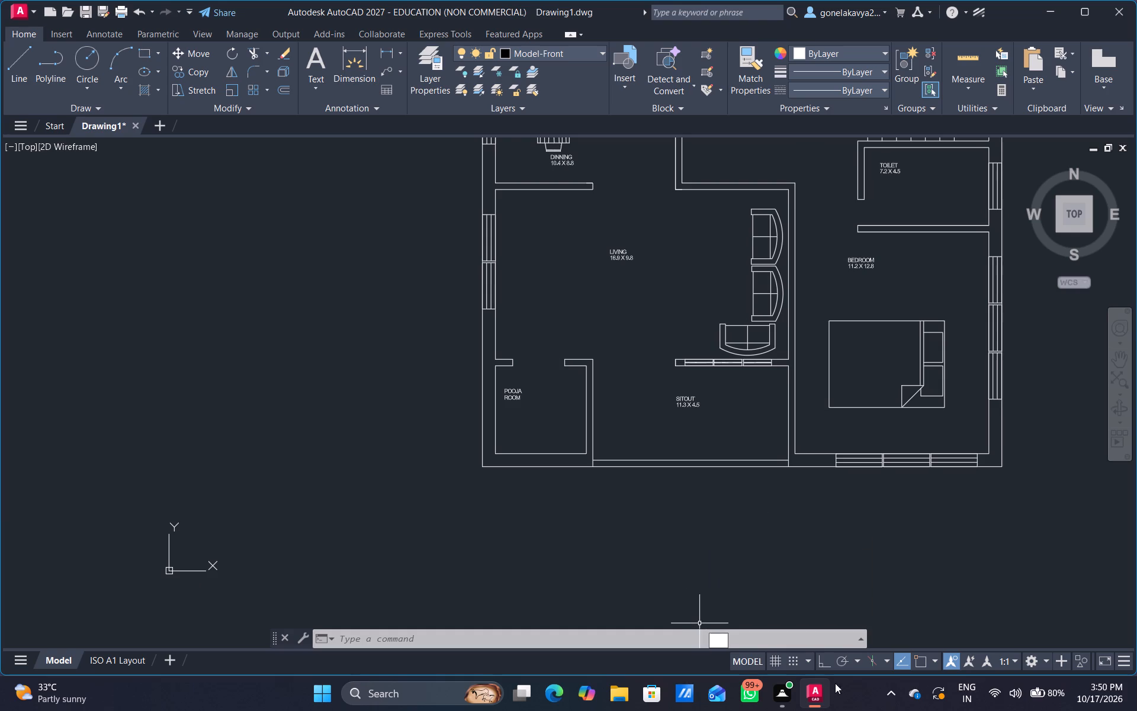
pyautogui.click(821, 664)
pyautogui.click(751, 587)
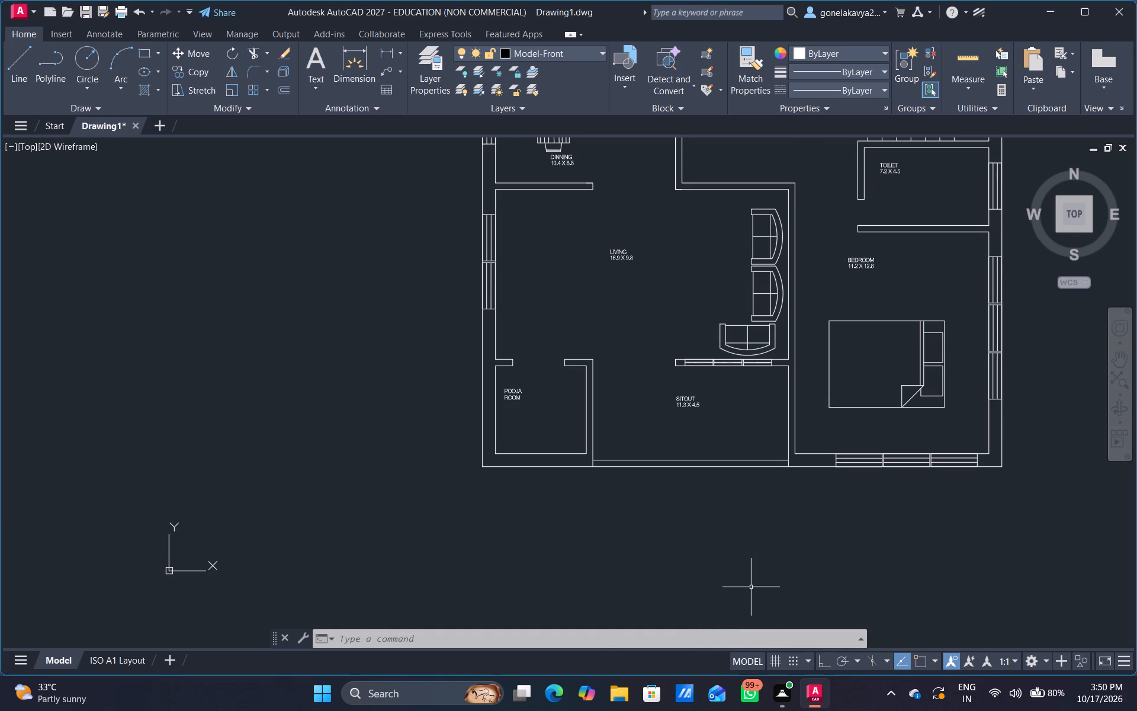
pyautogui.click(749, 537)
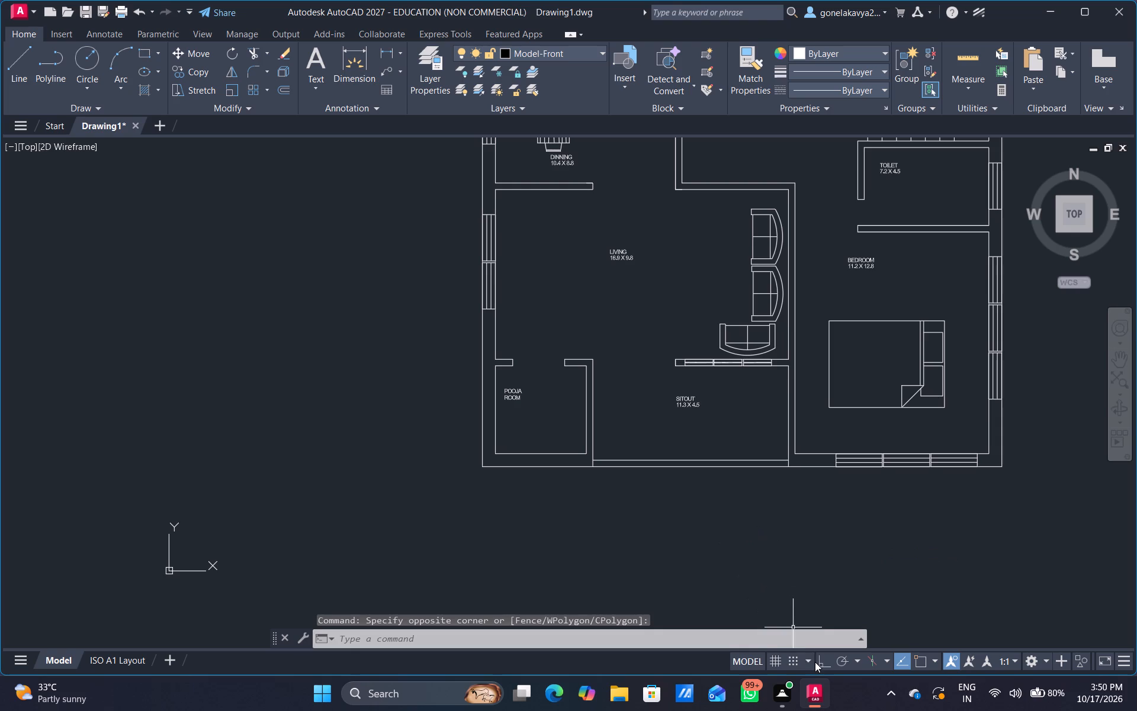
pyautogui.click(821, 662)
pyautogui.press('l')
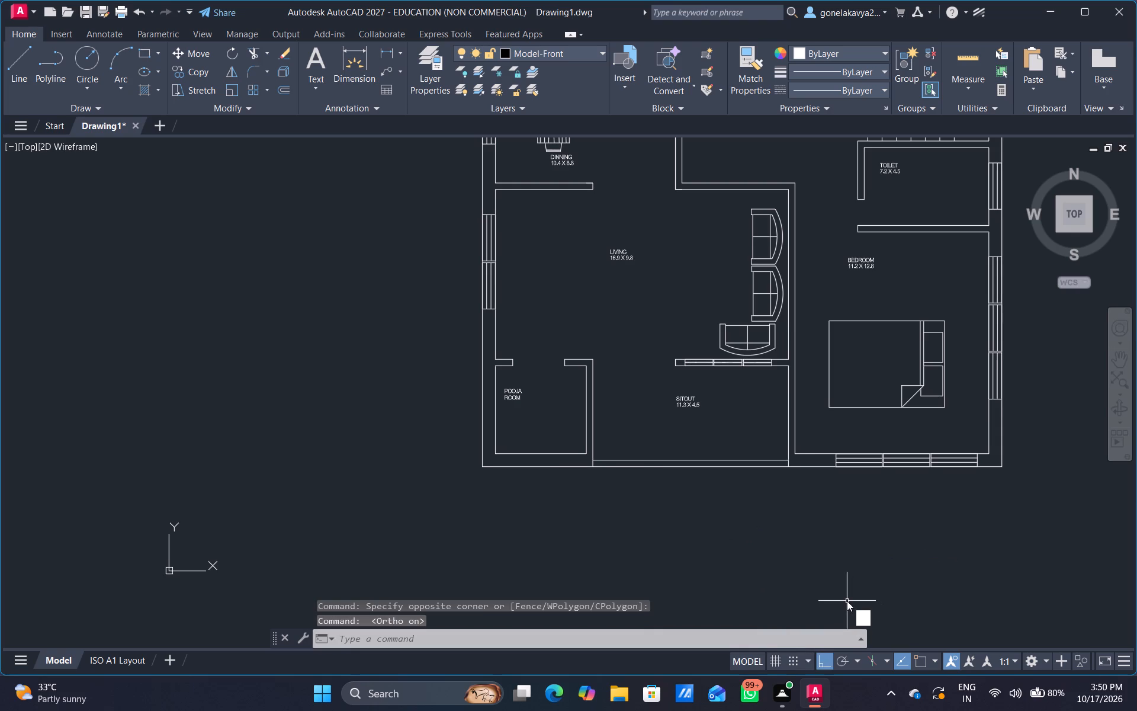
pyautogui.press('Return')
pyautogui.moveTo(737, 614); pyautogui.dragTo(736, 597)
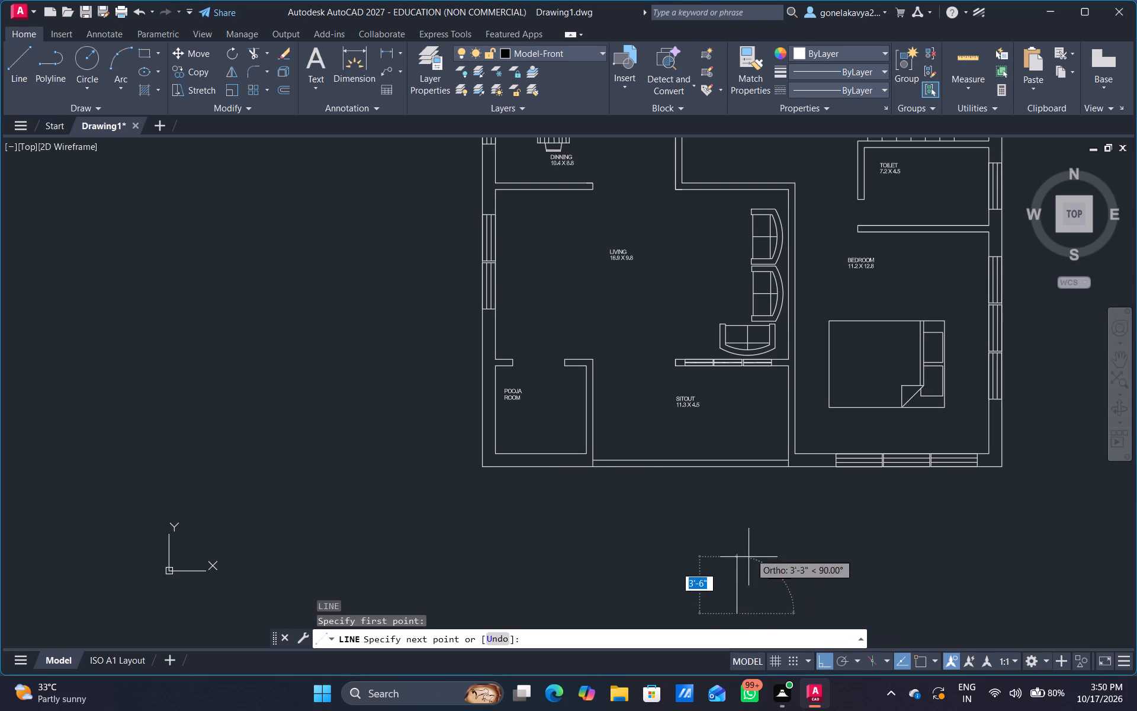
pyautogui.press('9')
pyautogui.hotkey('shift', '"')
pyautogui.press('Return')
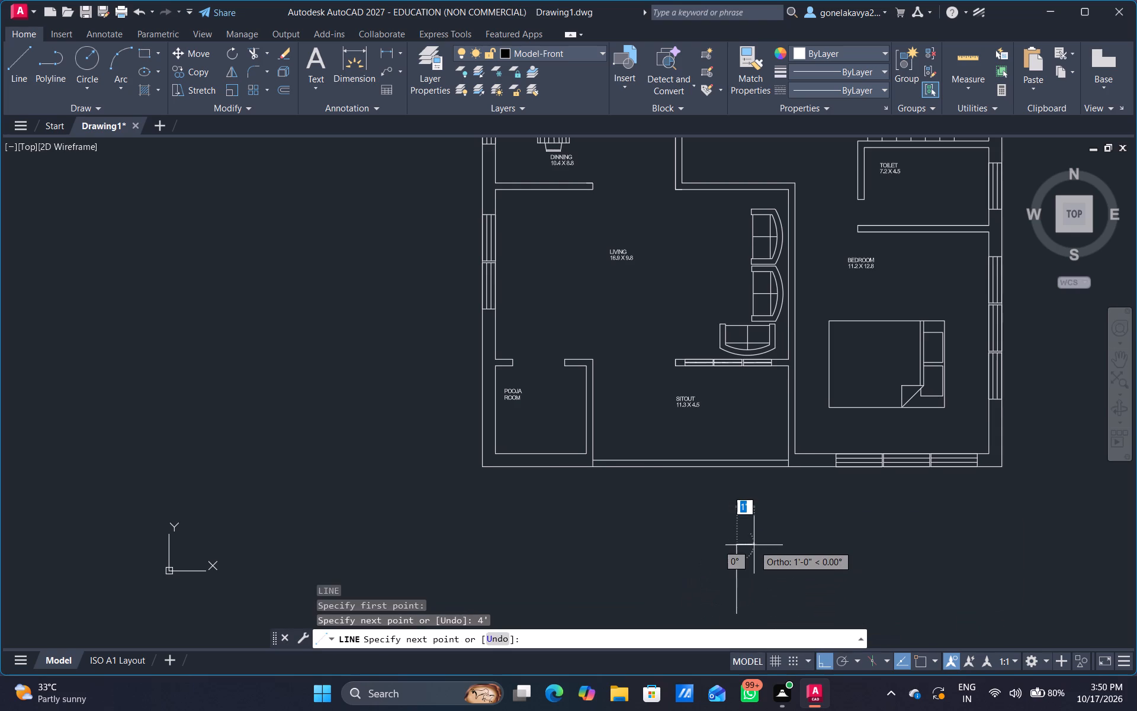
pyautogui.hotkey('ctrl', 'z')
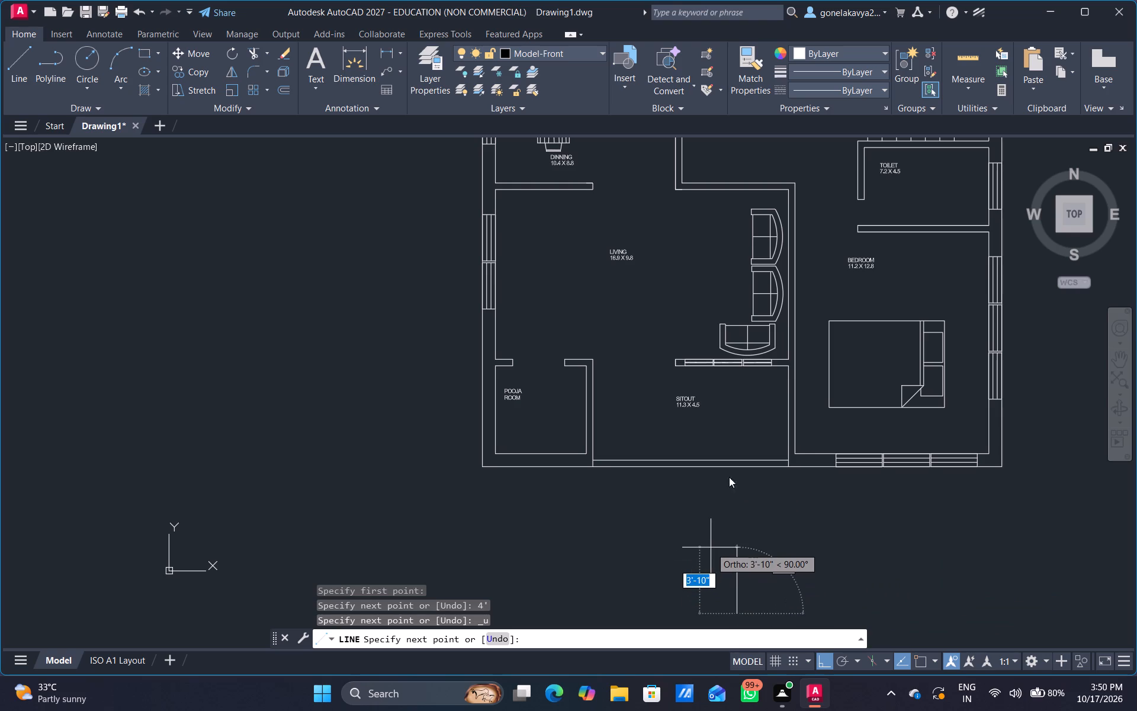
pyautogui.press('9')
pyautogui.hotkey('shift', '"')
pyautogui.press('Return')
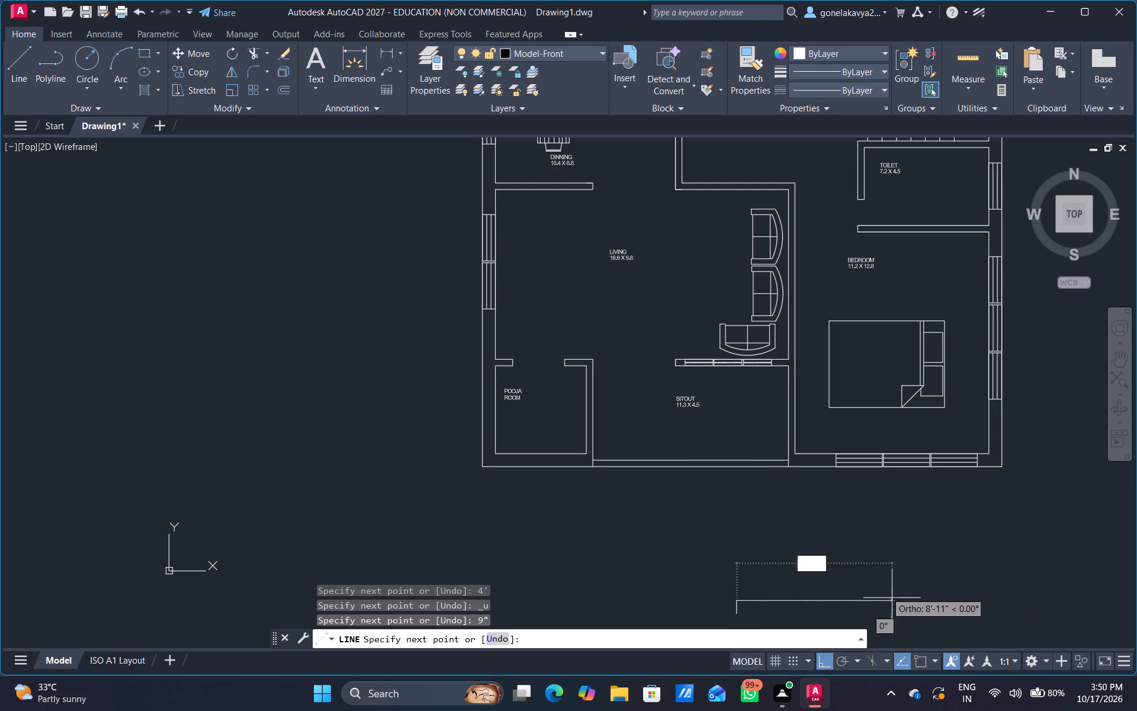
# Continue the outline with a top edge just over 2' long, a 9" side downward, and a bottom edge running back past the starting point.
pyautogui.moveTo(758, 602); pyautogui.dragTo(722, 510, button='middle')
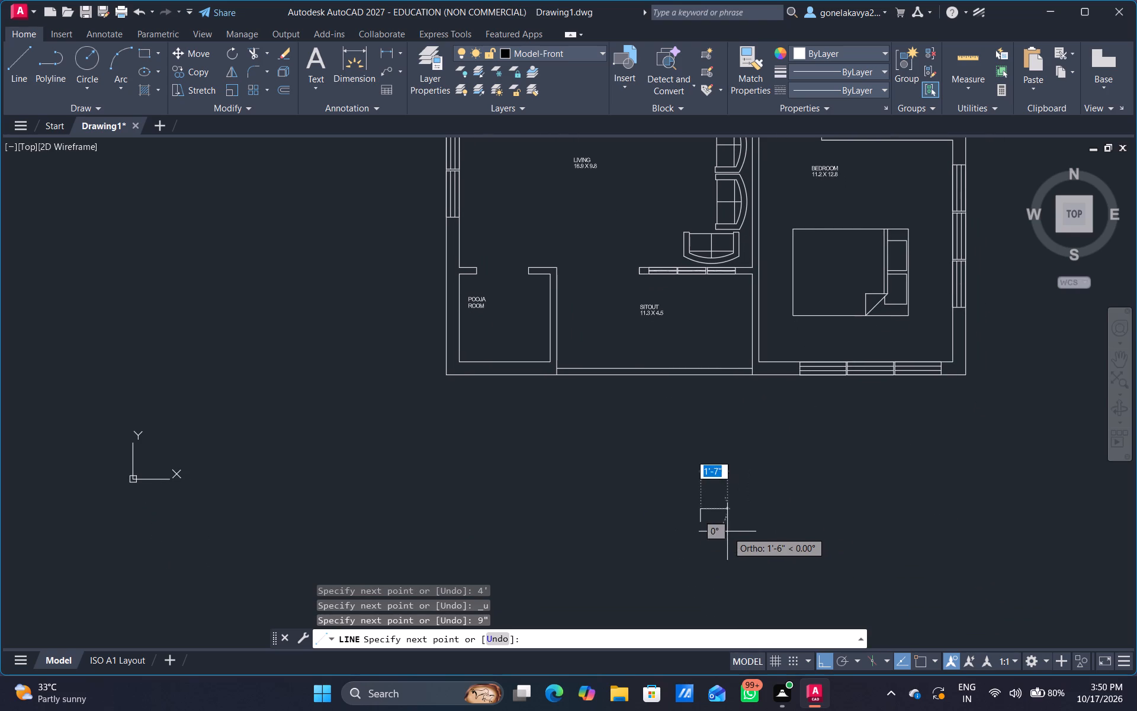
pyautogui.click(738, 530)
pyautogui.write('9"')
pyautogui.press('Return')
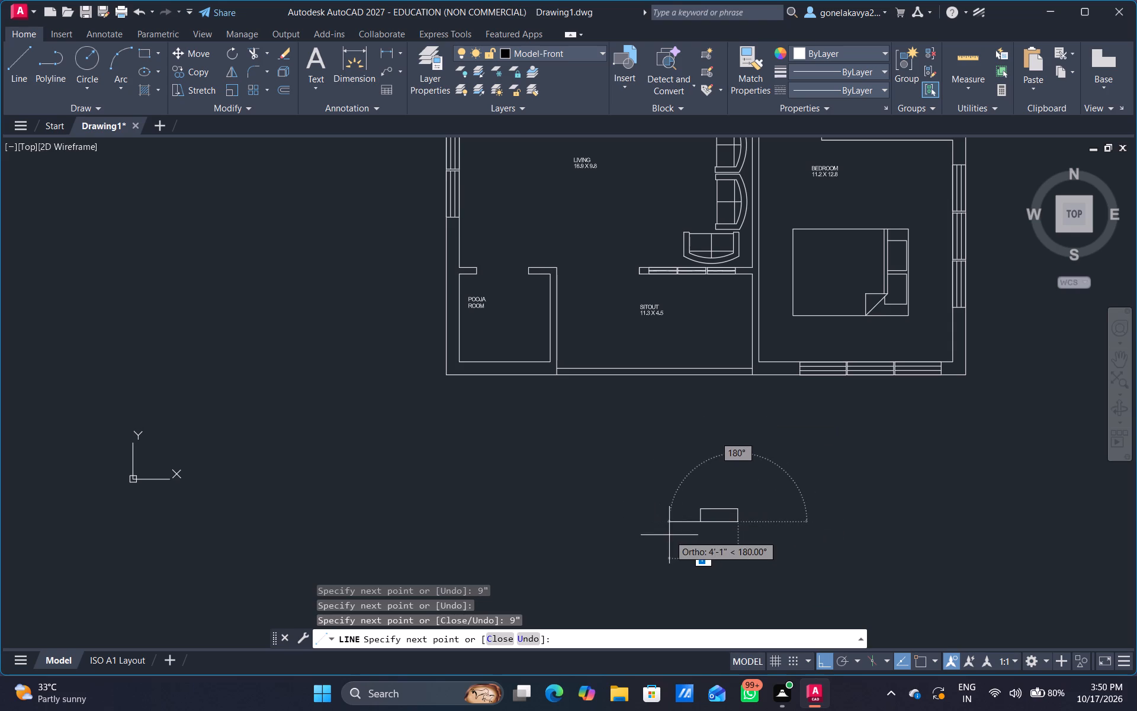
pyautogui.click(669, 535)
pyautogui.press('Escape')
pyautogui.press('Escape')
# Trim the bottom edge's overshoot beyond the starting side to leave a closed rectangle.
pyautogui.write('TR')
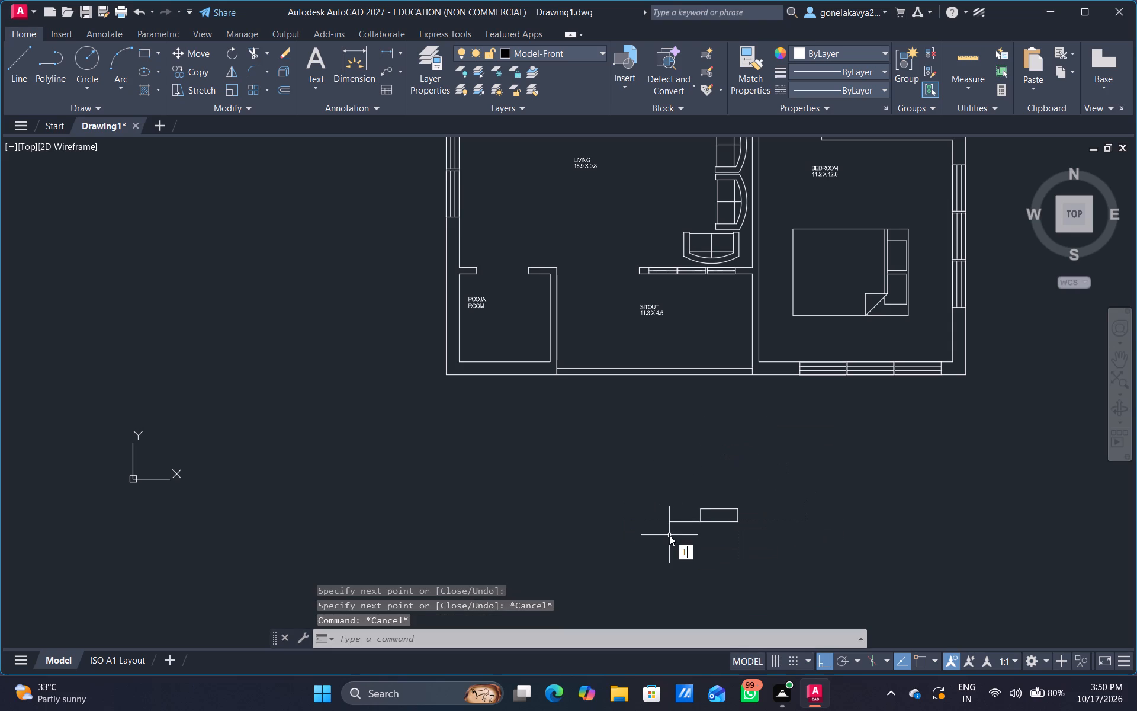
pyautogui.press('space')
pyautogui.scroll(3, 690, 539)
pyautogui.moveTo(699, 451); pyautogui.dragTo(685, 575)
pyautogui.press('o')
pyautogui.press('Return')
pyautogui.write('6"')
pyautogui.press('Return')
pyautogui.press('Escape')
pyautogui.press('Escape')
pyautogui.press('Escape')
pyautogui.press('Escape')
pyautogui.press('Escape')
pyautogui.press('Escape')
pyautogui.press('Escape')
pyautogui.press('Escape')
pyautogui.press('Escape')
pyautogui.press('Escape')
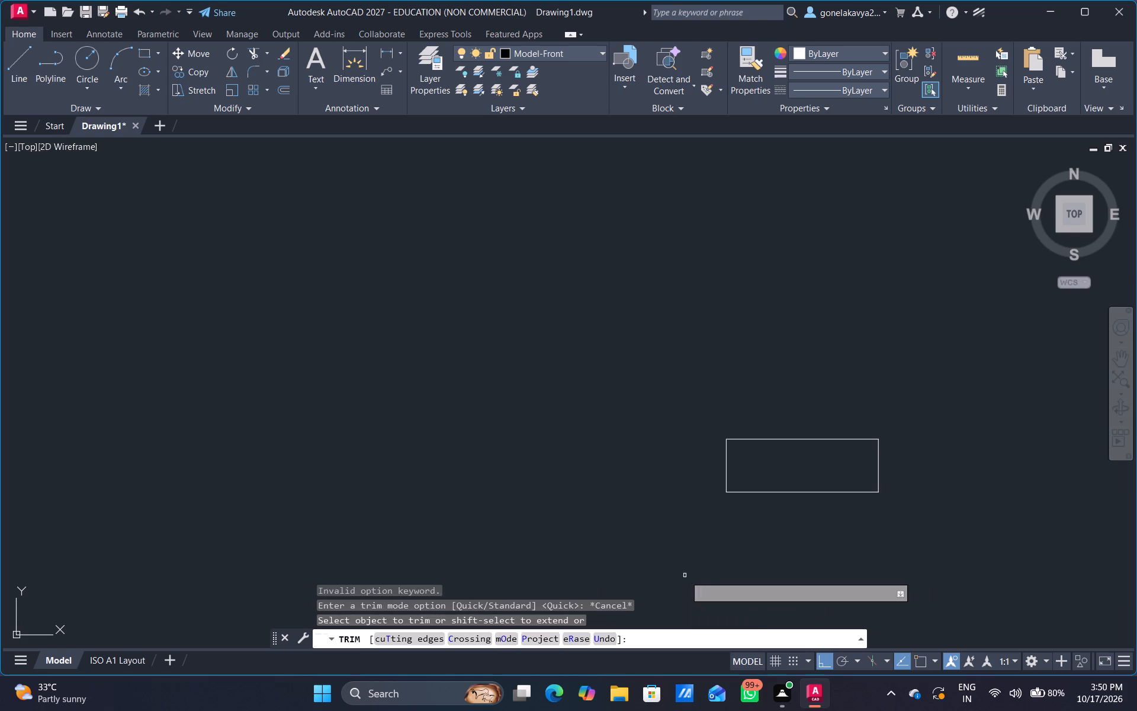
# Offset the rectangle's bottom and top edges 6" inward to form the window's two inner lines.
pyautogui.press('o')
pyautogui.press('Return')
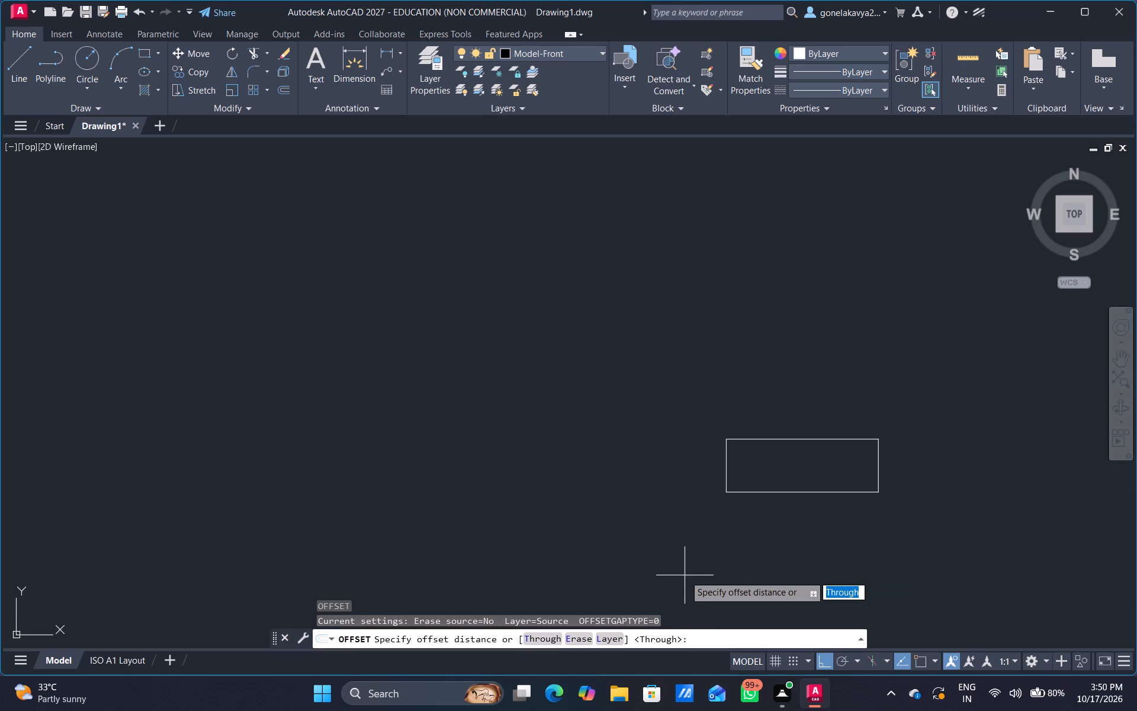
pyautogui.write('6"')
pyautogui.press('Return')
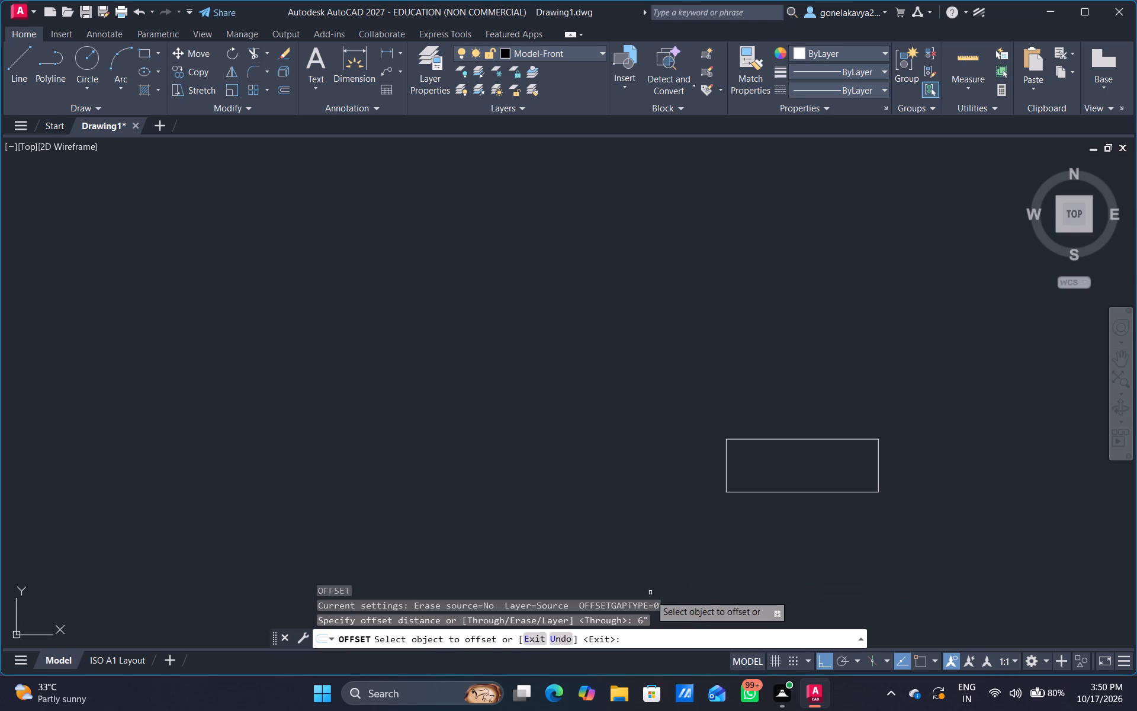
pyautogui.click(841, 491)
pyautogui.click(841, 478)
pyautogui.click(856, 439)
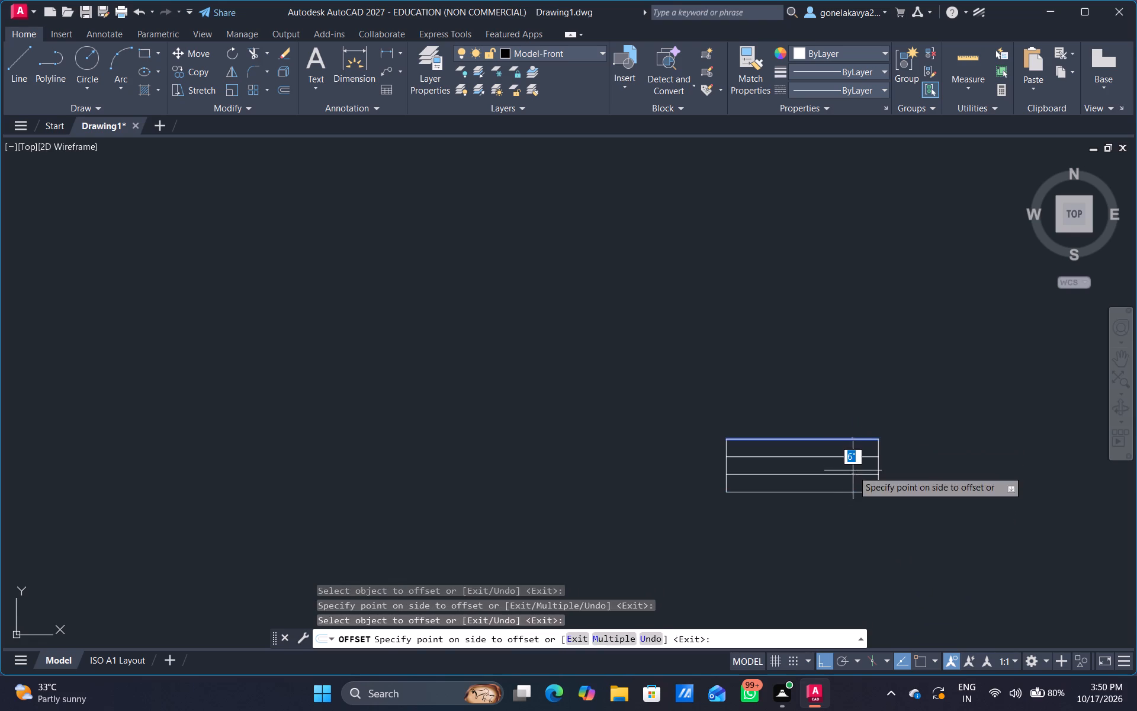
pyautogui.click(853, 471)
pyautogui.press('Escape')
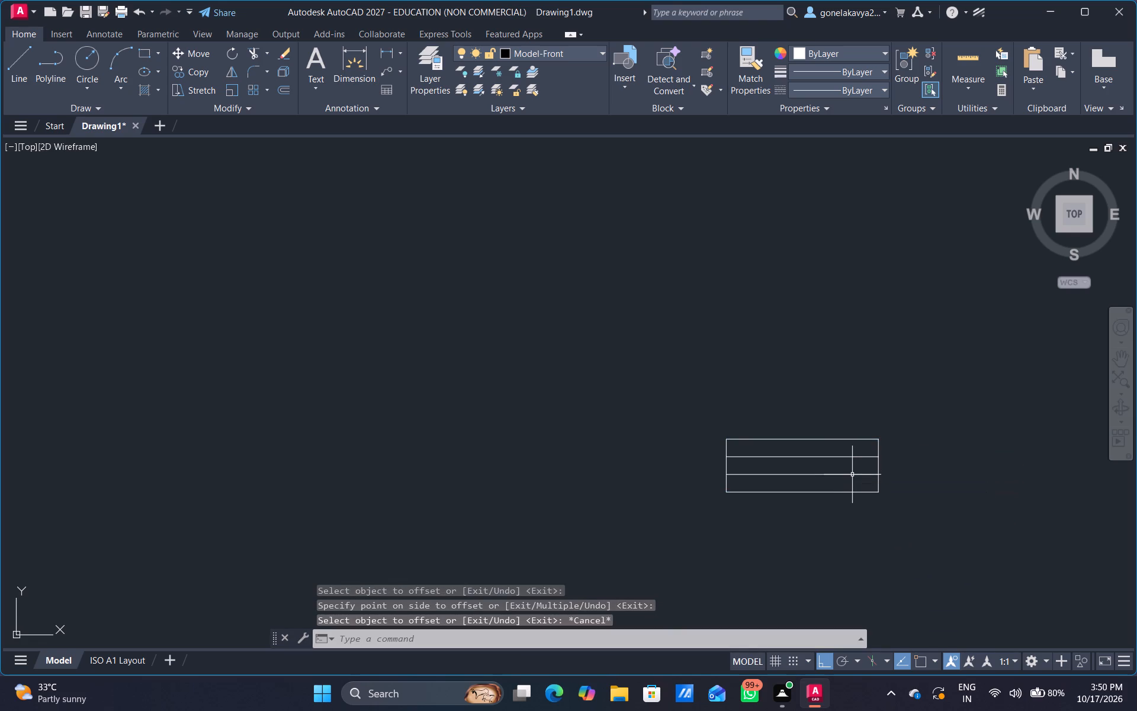
# With Ortho off, copy the window panel into the pooja room's front wall, near the plan's outer corner.
pyautogui.scroll(-1, 917, 449)
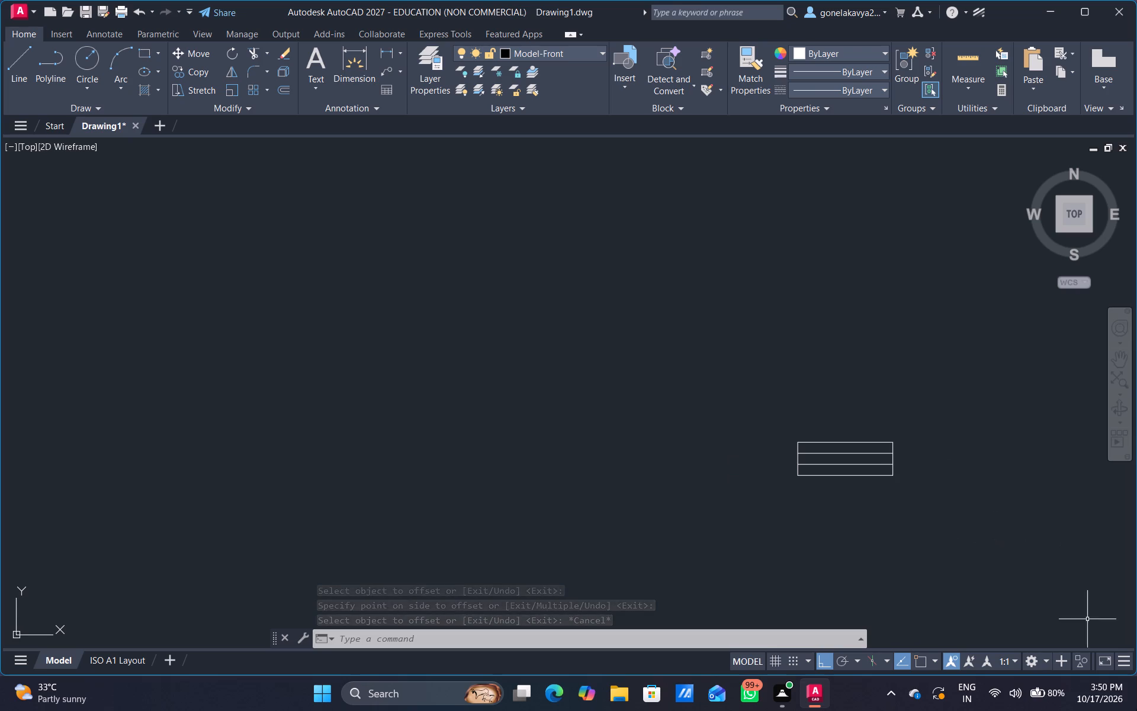
pyautogui.moveTo(941, 481); pyautogui.dragTo(849, 370)
pyautogui.rightClick(849, 370)
pyautogui.click(884, 151)
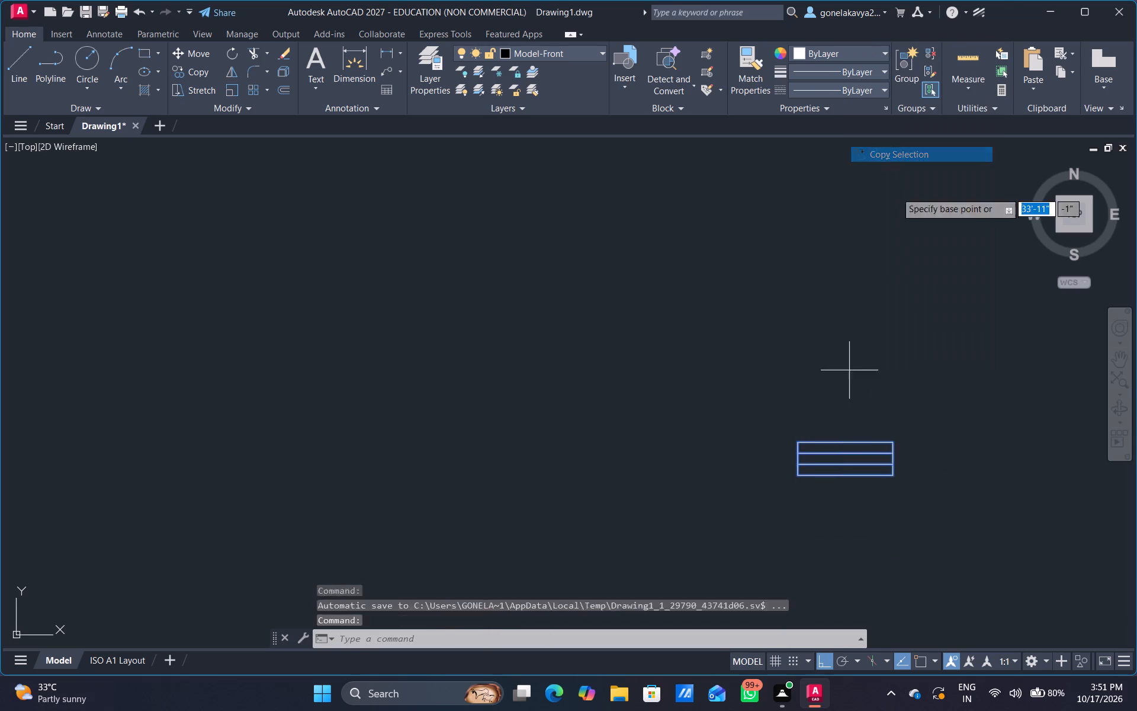
pyautogui.click(827, 661)
pyautogui.click(896, 476)
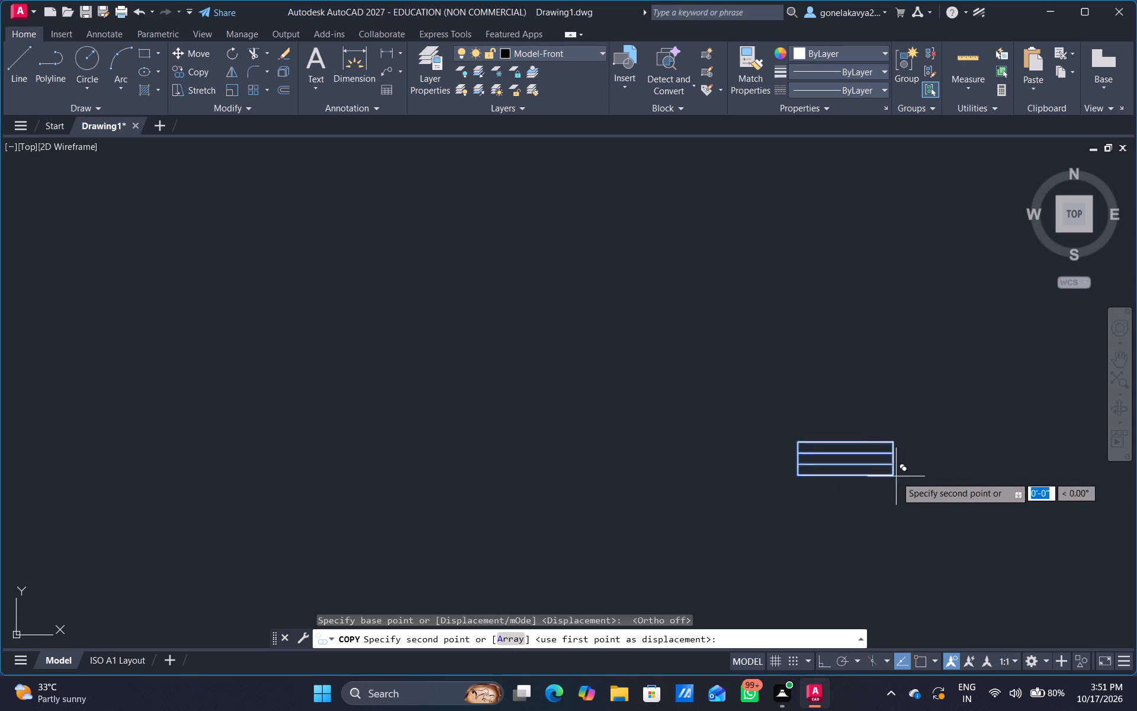
pyautogui.scroll(-3, 521, 290)
pyautogui.moveTo(498, 336); pyautogui.dragTo(595, 441, button='middle')
pyautogui.scroll(4, 529, 357)
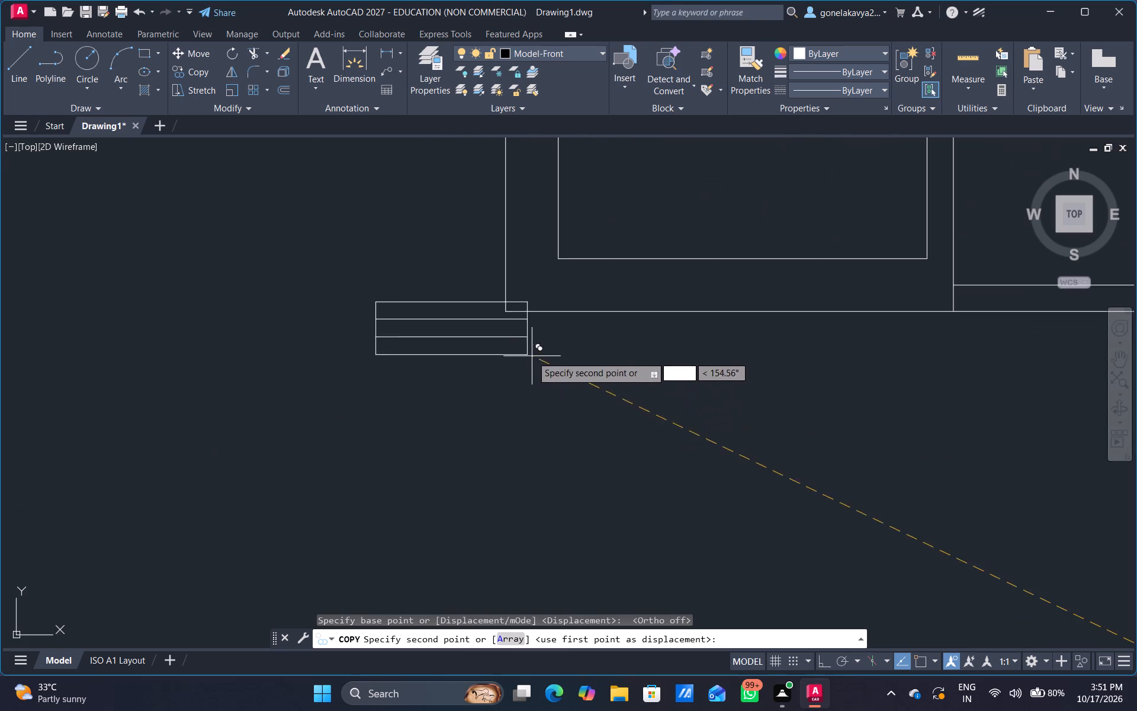
pyautogui.moveTo(618, 382); pyautogui.dragTo(549, 571, button='middle')
pyautogui.scroll(2, 641, 517)
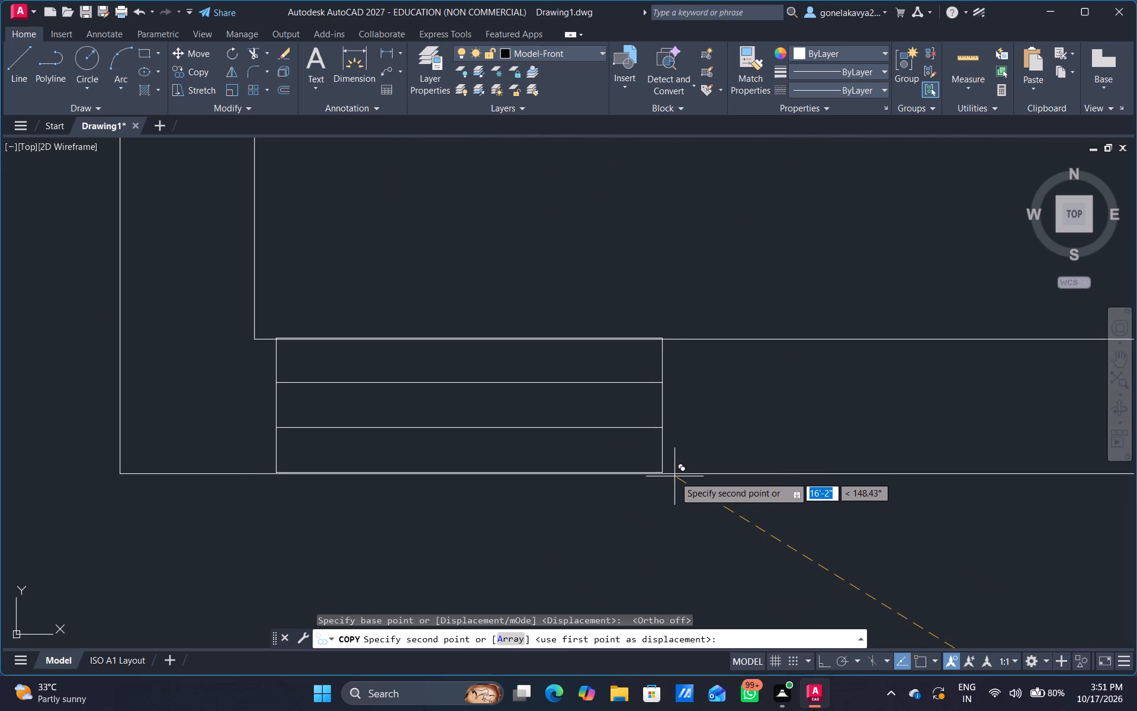
pyautogui.click(675, 478)
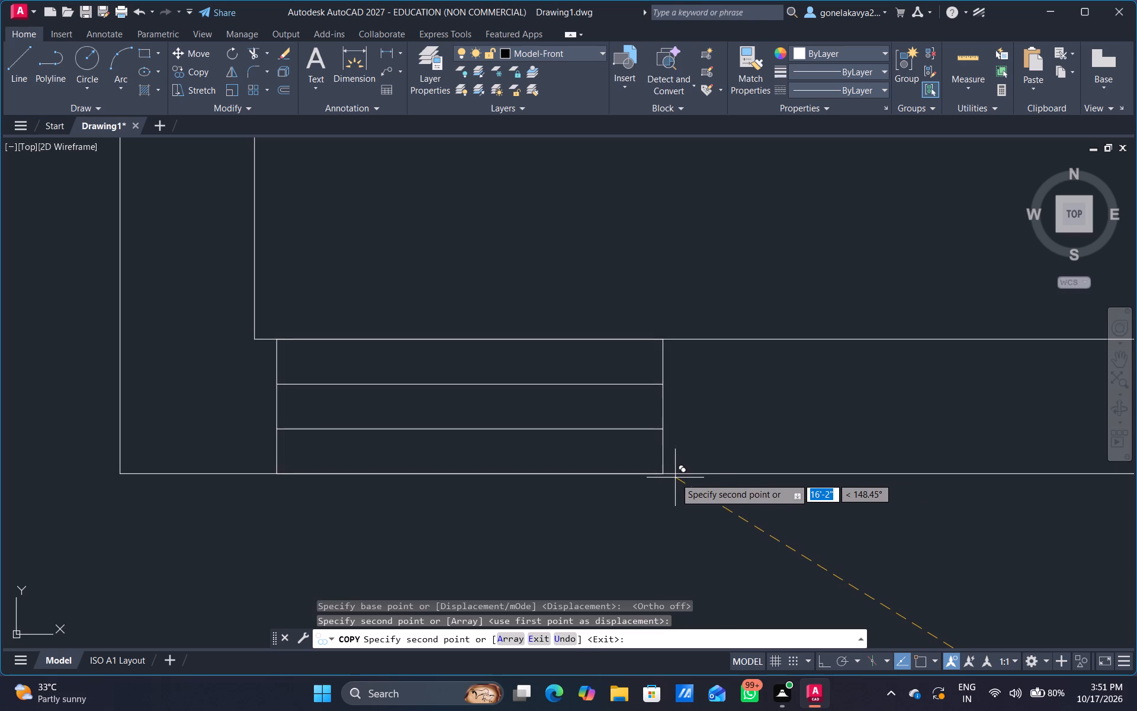
# Place a second copy of the window panel in the pooja room's front wall, a small gap beside the first.
pyautogui.scroll(-3, 909, 478)
pyautogui.moveTo(916, 488); pyautogui.dragTo(681, 559, button='middle')
pyautogui.scroll(2, 753, 542)
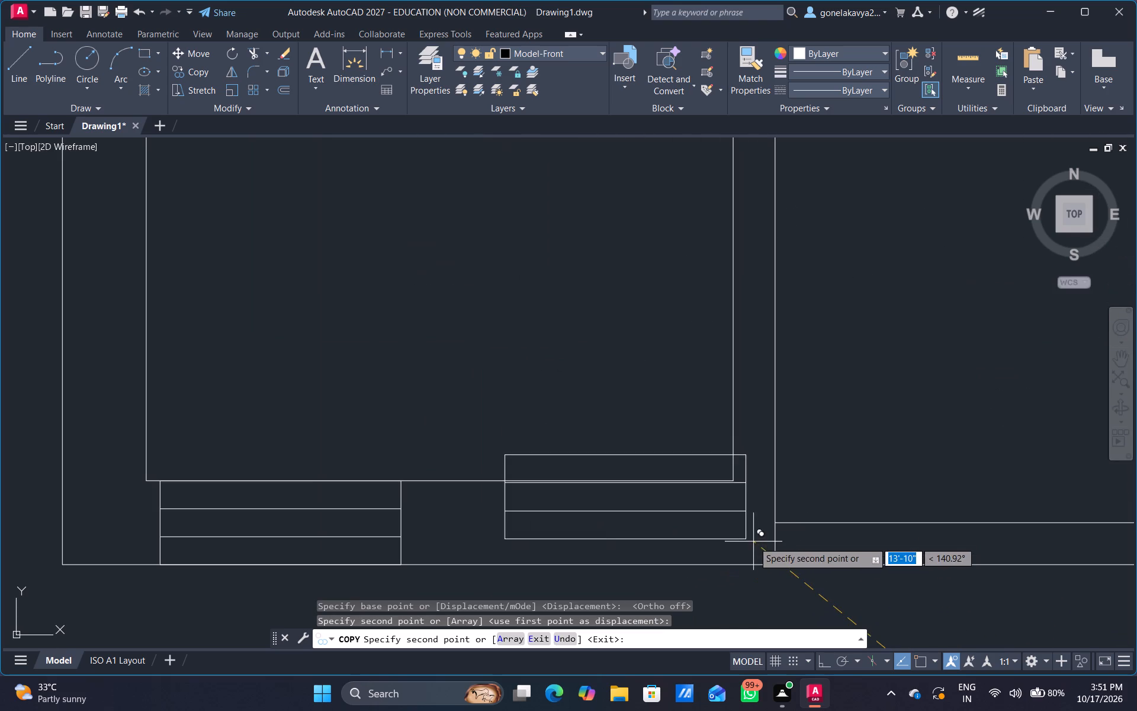
pyautogui.scroll(2, 677, 569)
pyautogui.moveTo(654, 561); pyautogui.dragTo(891, 515, button='middle')
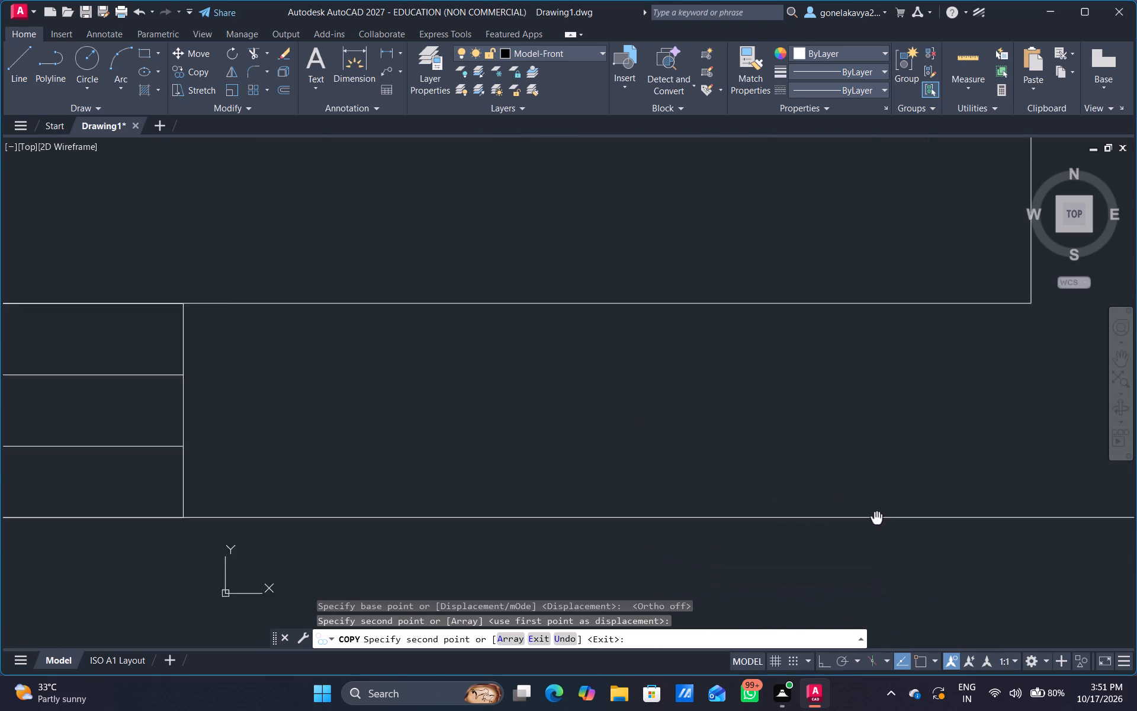
pyautogui.moveTo(891, 515); pyautogui.dragTo(936, 511, button='middle')
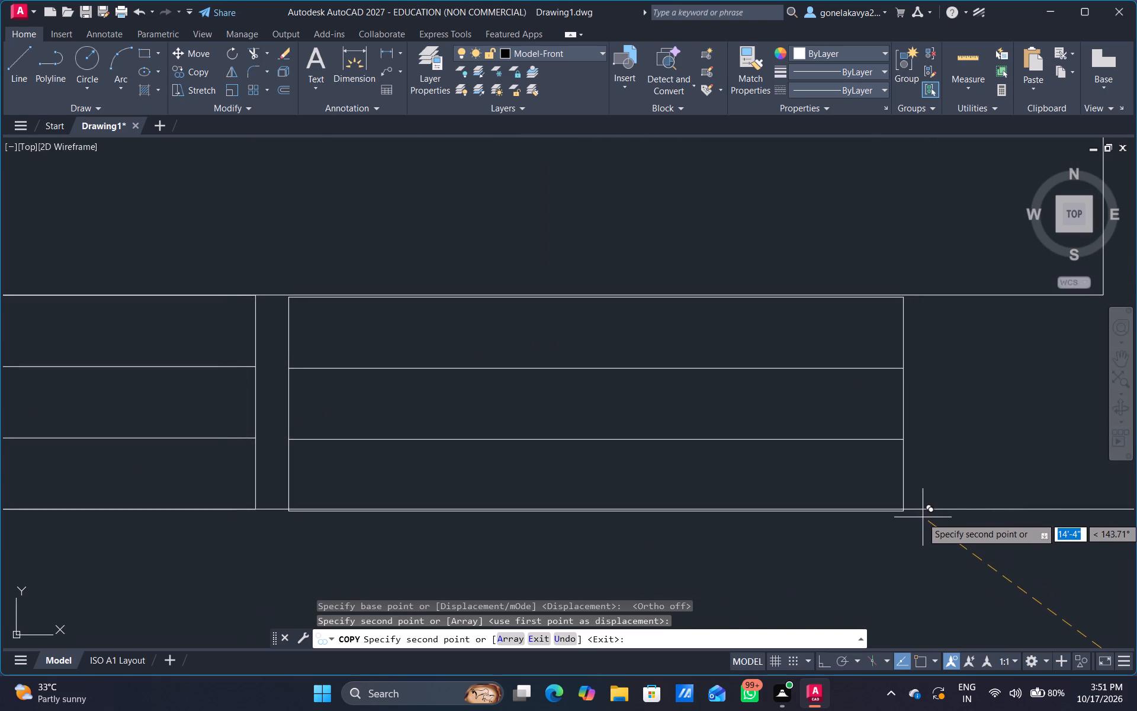
pyautogui.click(921, 515)
pyautogui.scroll(-4, 915, 524)
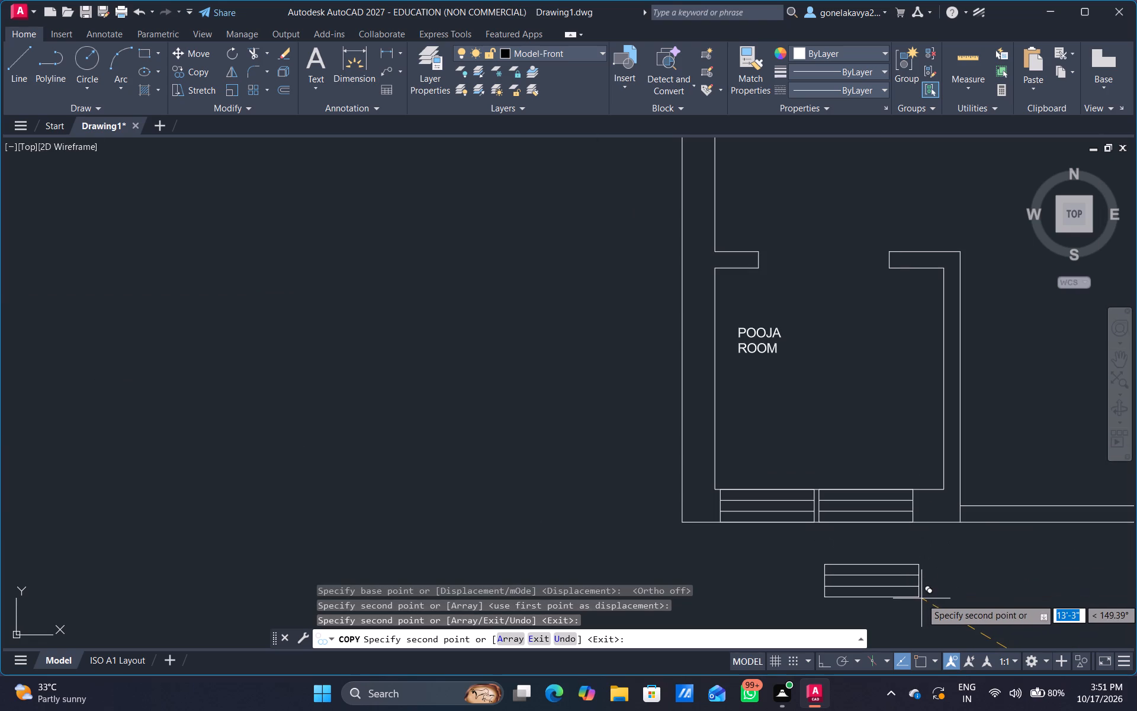
# Draw a rectangle about 11'-3" wide and 1' deep against the outside of the sitout's front edge, spanning its full width.
pyautogui.press('Escape')
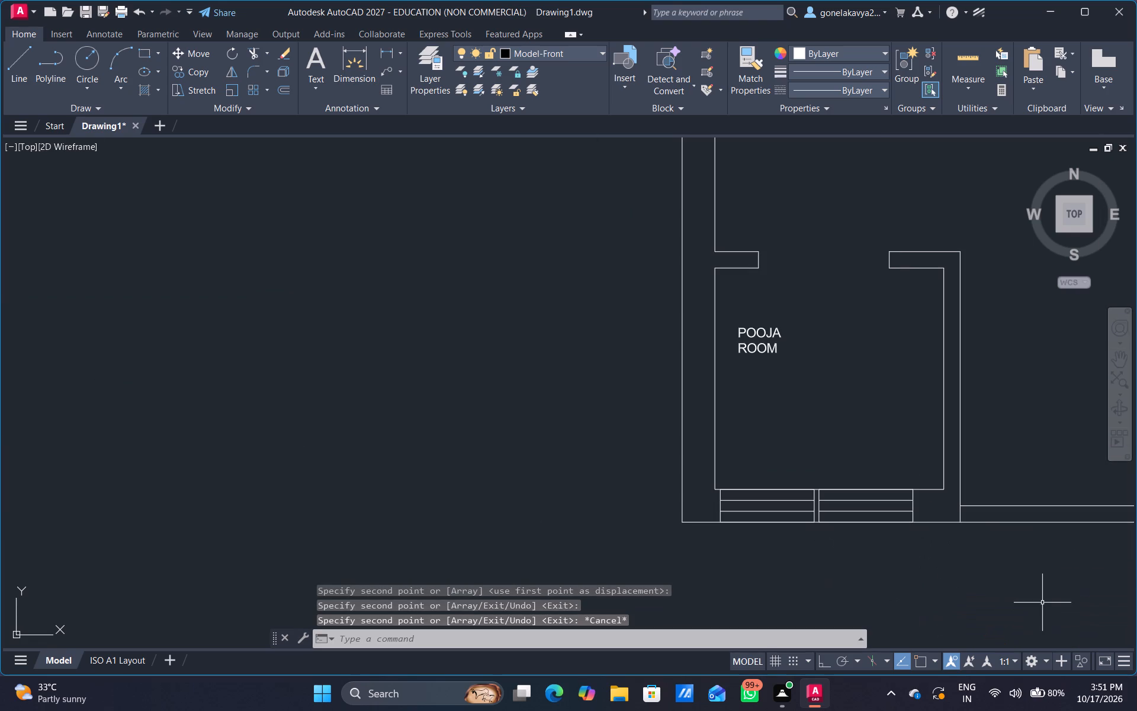
pyautogui.moveTo(972, 495); pyautogui.dragTo(484, 434, button='middle')
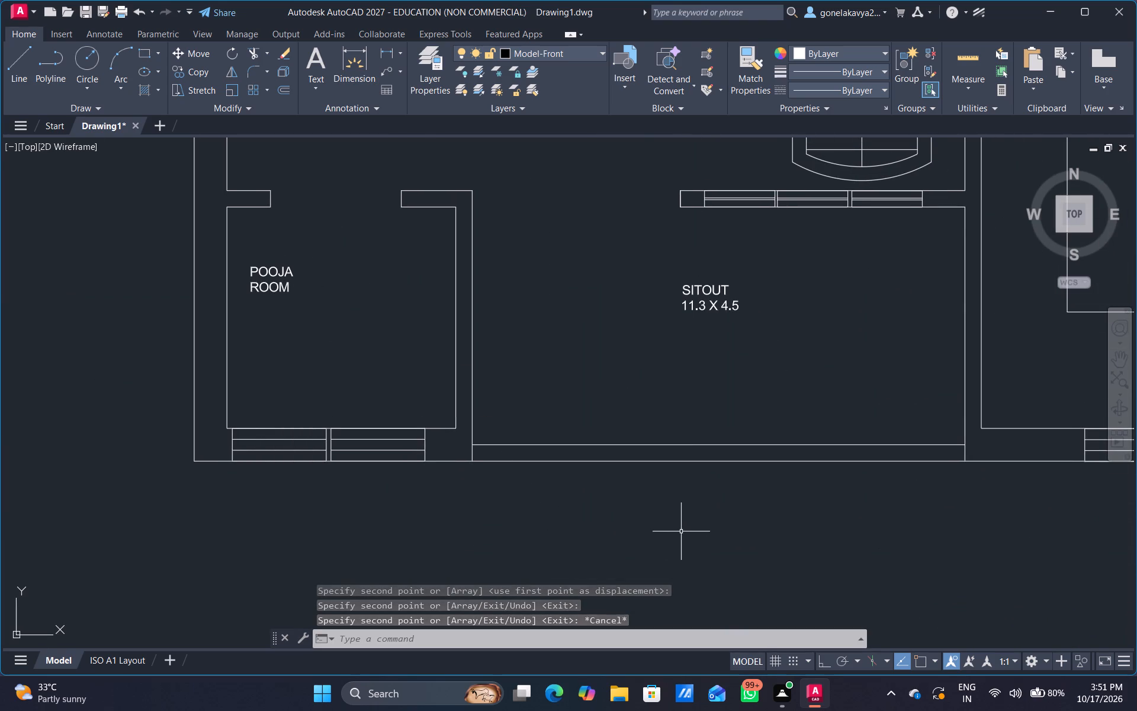
pyautogui.write('REC')
pyautogui.press('space')
pyautogui.scroll(2, 453, 469)
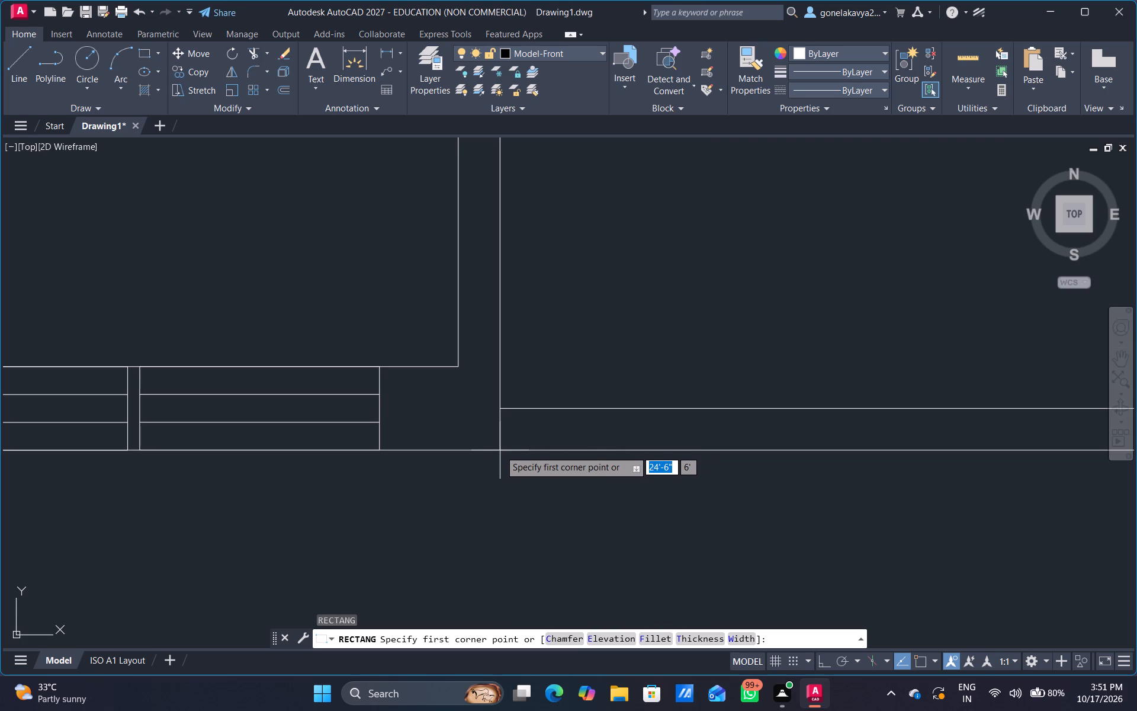
pyautogui.moveTo(500, 450); pyautogui.dragTo(499, 464)
pyautogui.moveTo(692, 532); pyautogui.dragTo(484, 539, button='middle')
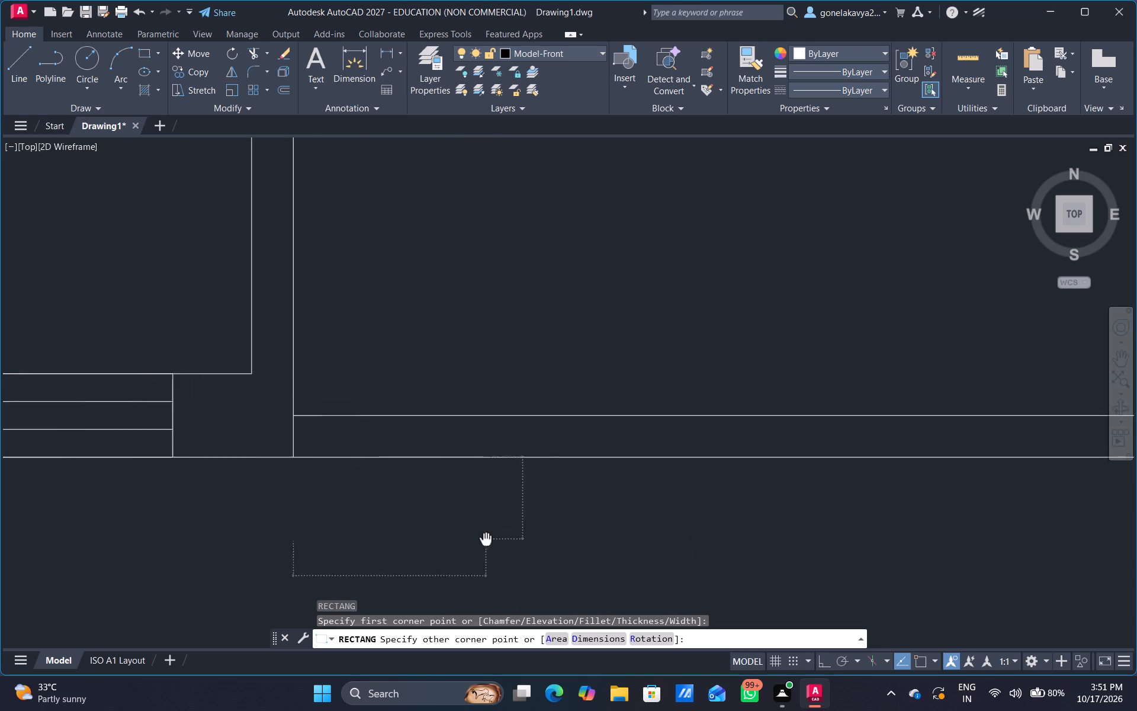
pyautogui.moveTo(484, 539); pyautogui.dragTo(255, 586, button='middle')
pyautogui.moveTo(776, 578); pyautogui.dragTo(335, 540, button='middle')
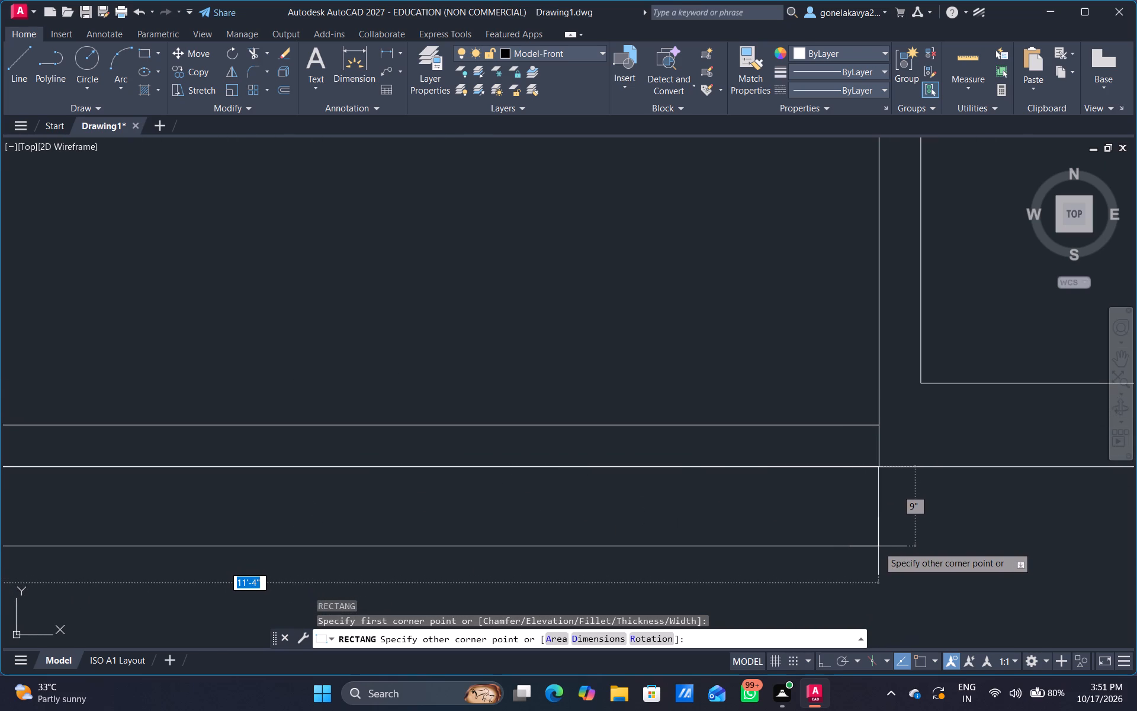
pyautogui.click(879, 576)
pyautogui.scroll(-3, 770, 568)
pyautogui.scroll(2, 687, 569)
pyautogui.moveTo(625, 545); pyautogui.dragTo(631, 533, button='middle')
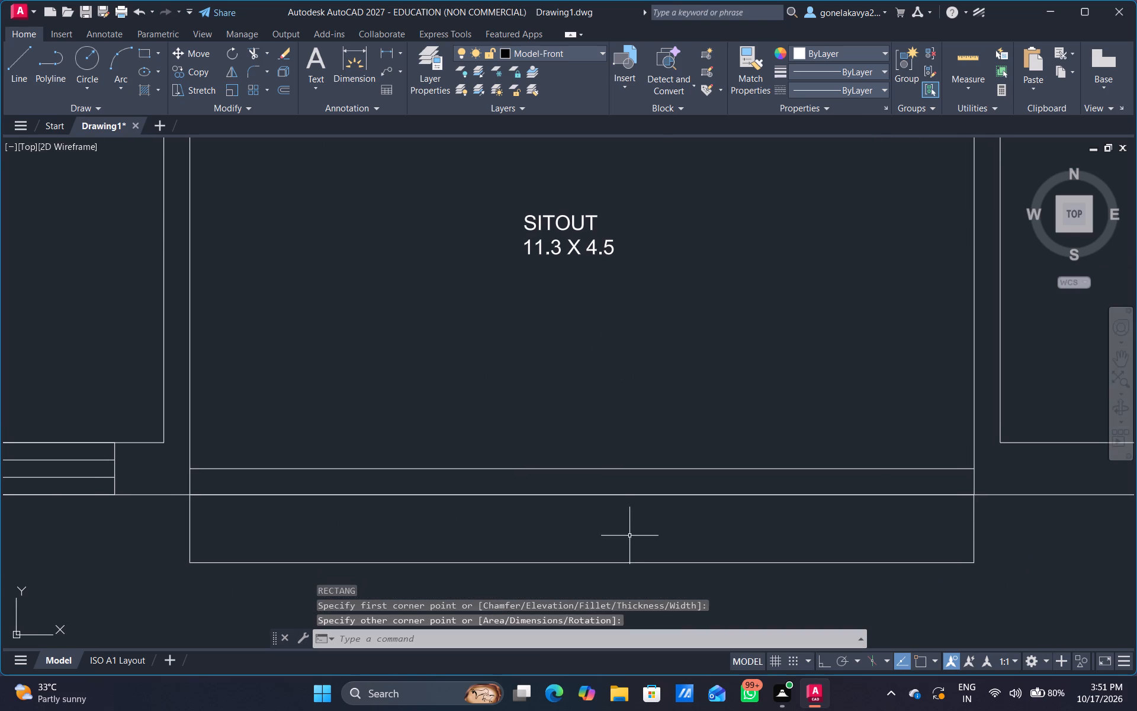
# Offset the sitout's inner front line 1' outward to add a step line inside the new rectangle.
pyautogui.press('o')
pyautogui.press('Return')
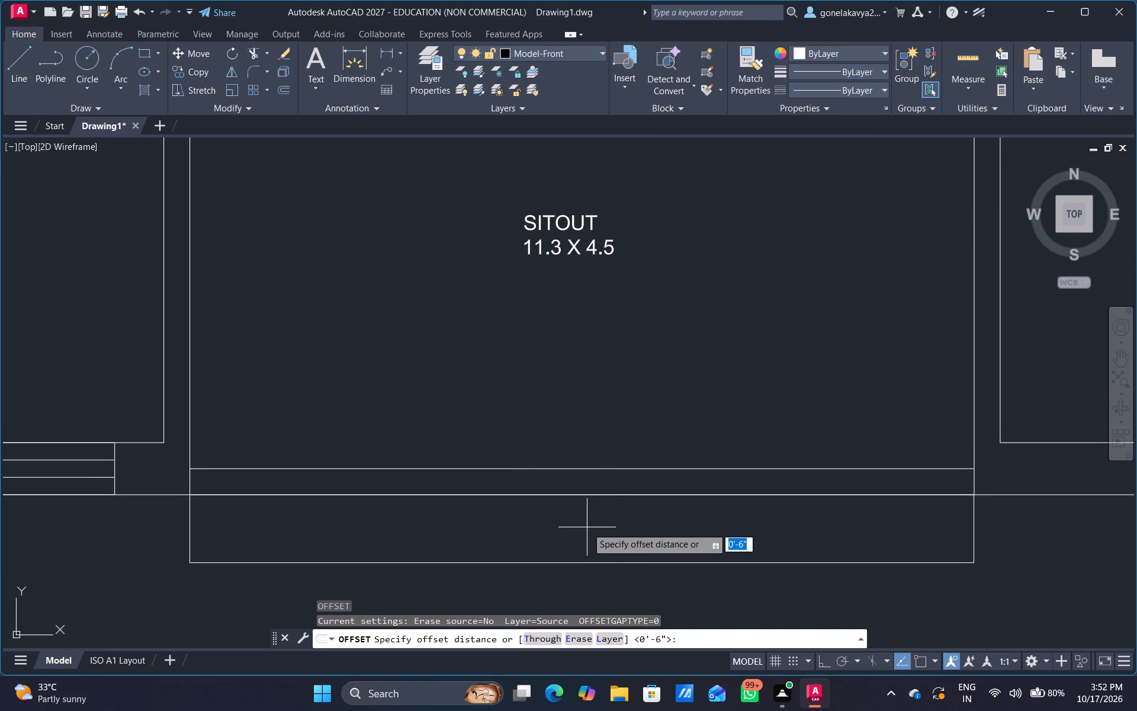
pyautogui.write("2'")
pyautogui.press('Return')
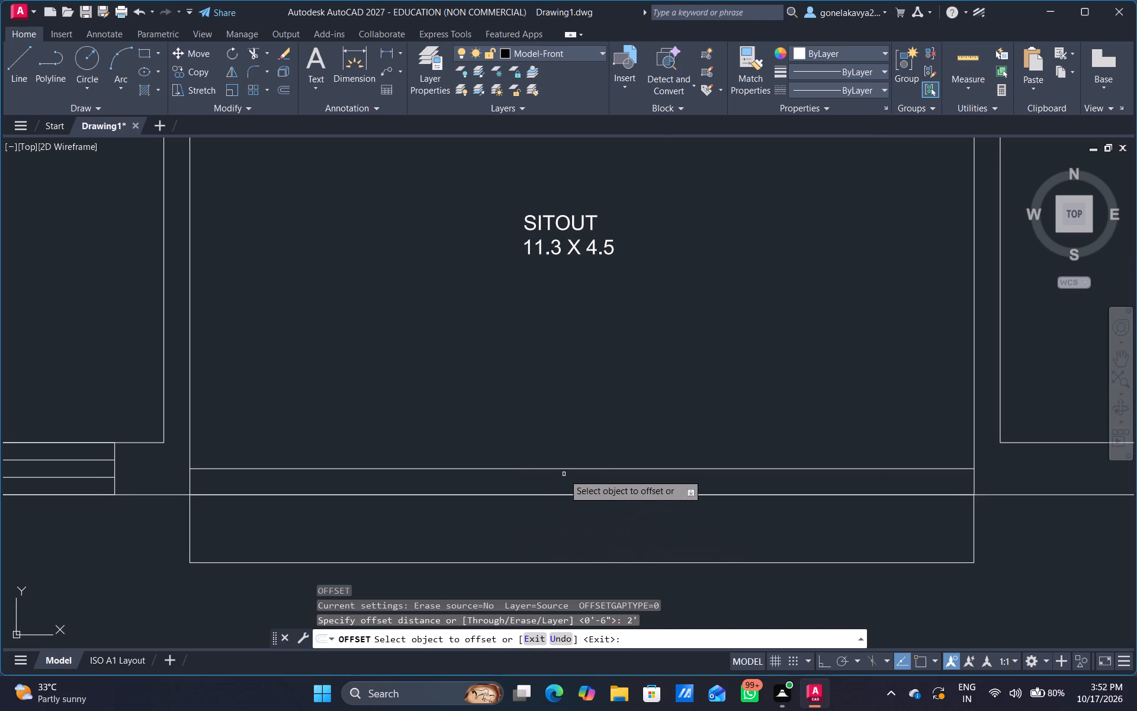
pyautogui.click(563, 470)
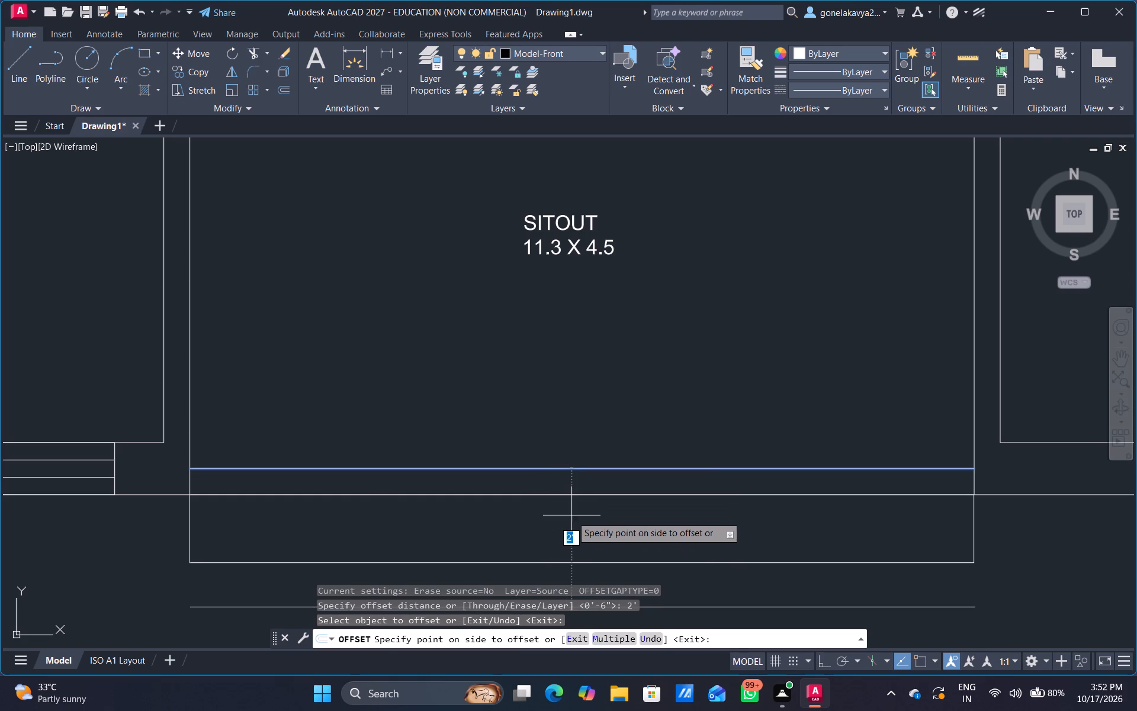
pyautogui.write("1'")
pyautogui.press('Return')
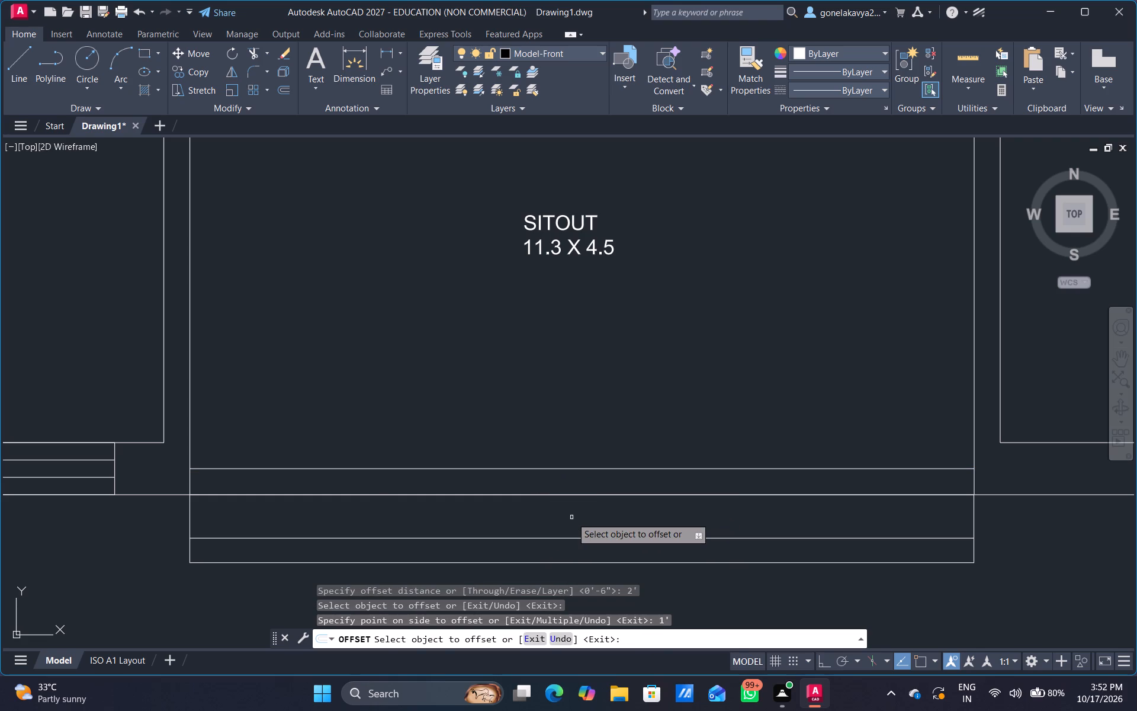
# Dimension the plan's overall width along the rear outer wall, placing the dimension just outside the work area and toilet windows.
pyautogui.scroll(-3, 571, 517)
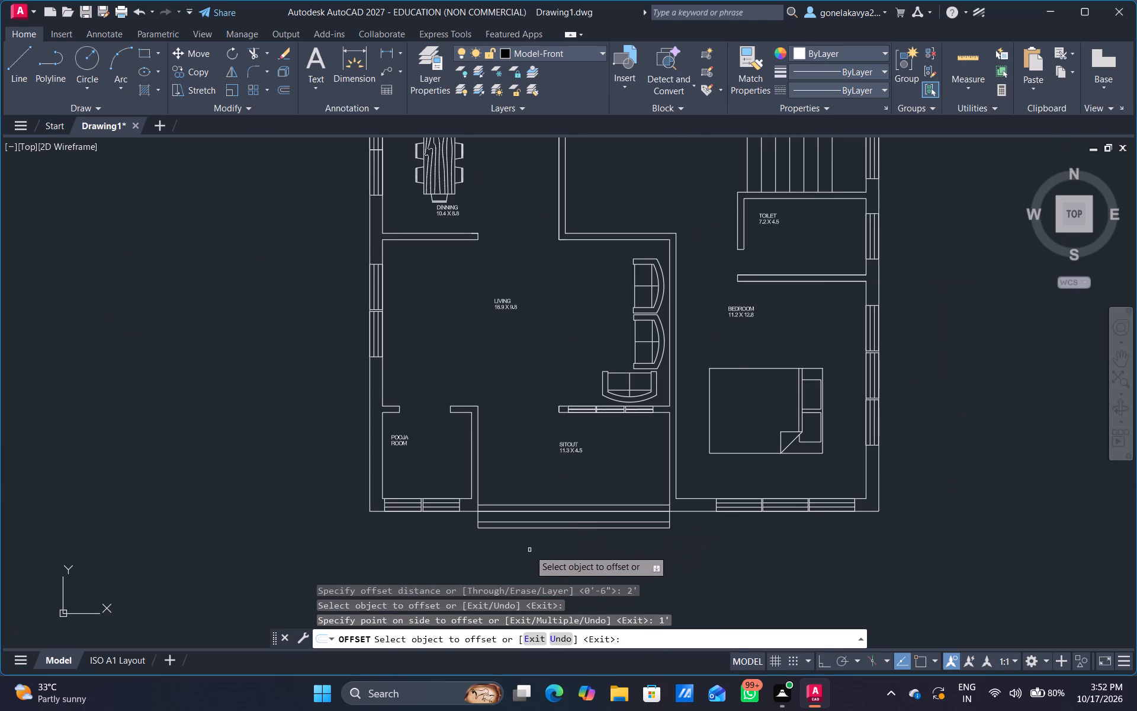
pyautogui.scroll(-1, 526, 556)
pyautogui.moveTo(539, 546); pyautogui.dragTo(529, 524, button='middle')
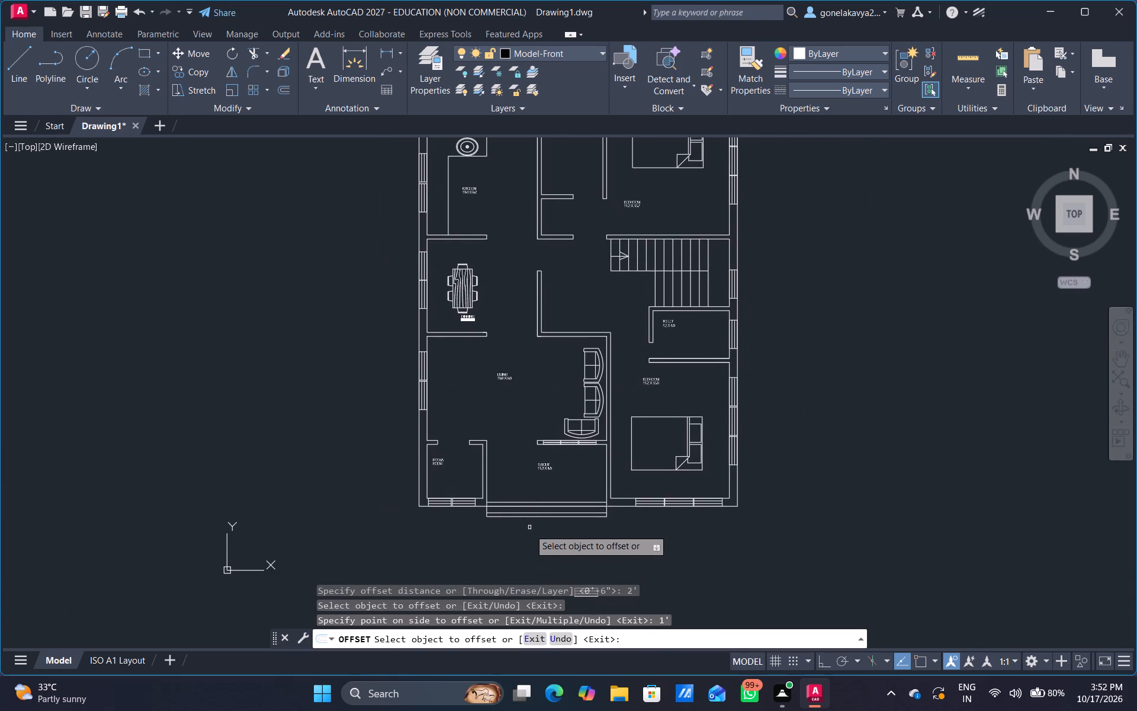
pyautogui.scroll(-1, 529, 529)
pyautogui.moveTo(521, 451); pyautogui.dragTo(471, 546, button='middle')
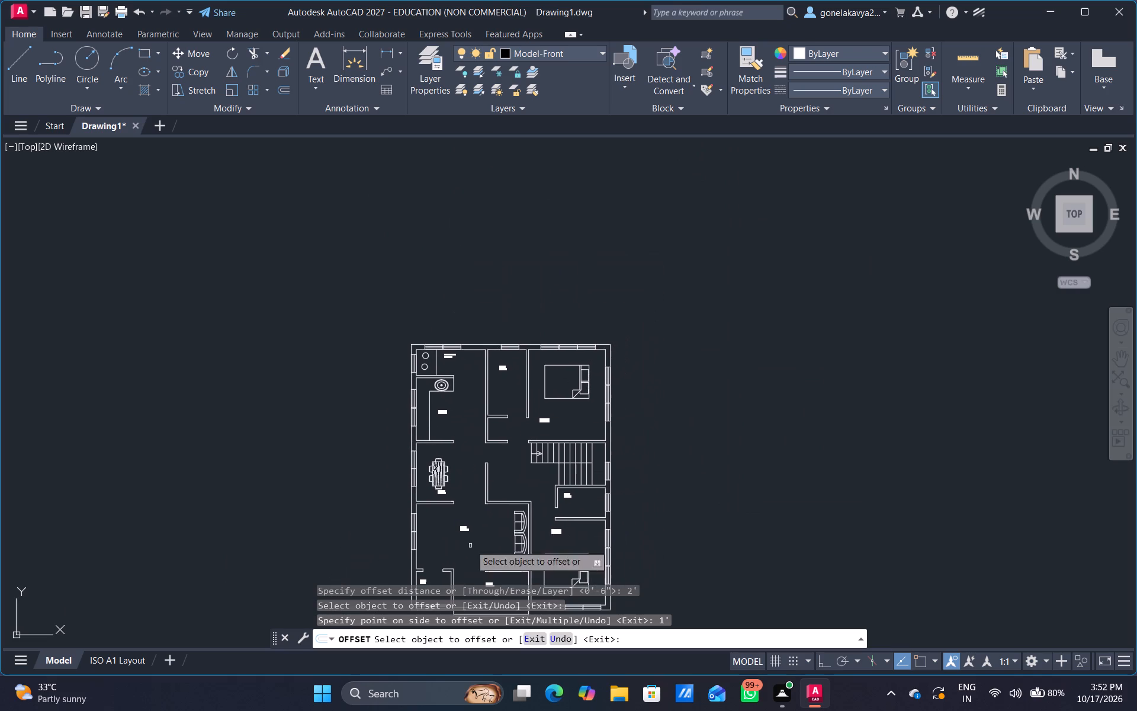
pyautogui.click(358, 49)
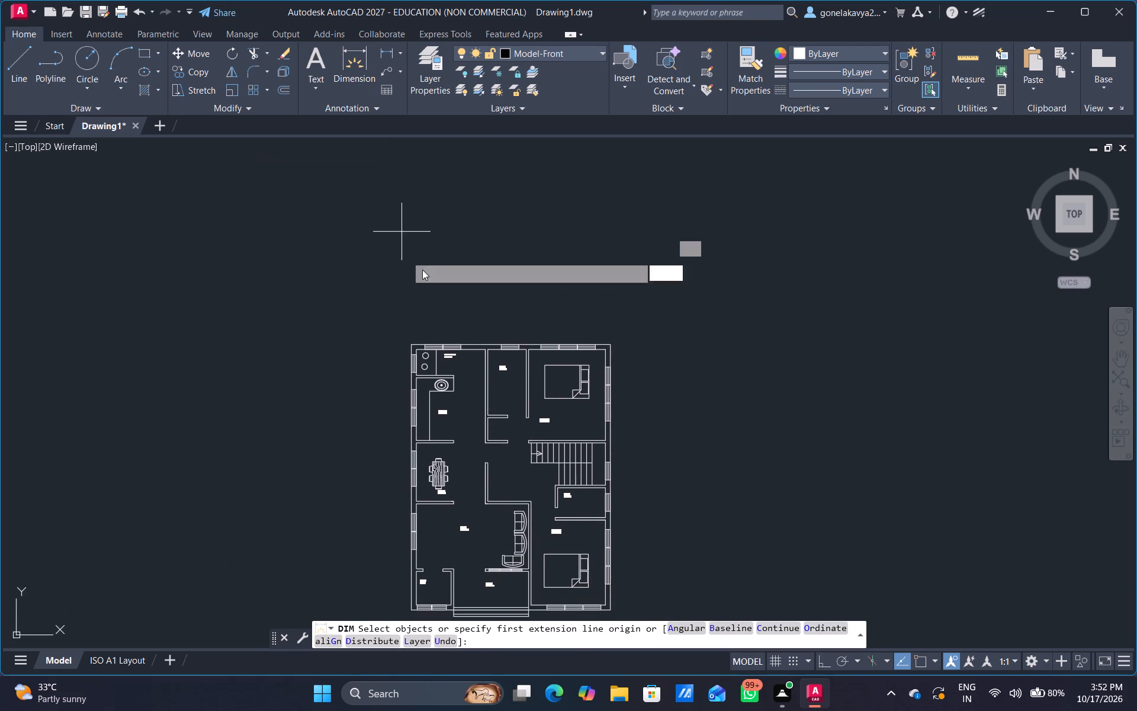
pyautogui.scroll(4, 447, 287)
pyautogui.moveTo(545, 463); pyautogui.dragTo(348, 91, button='middle')
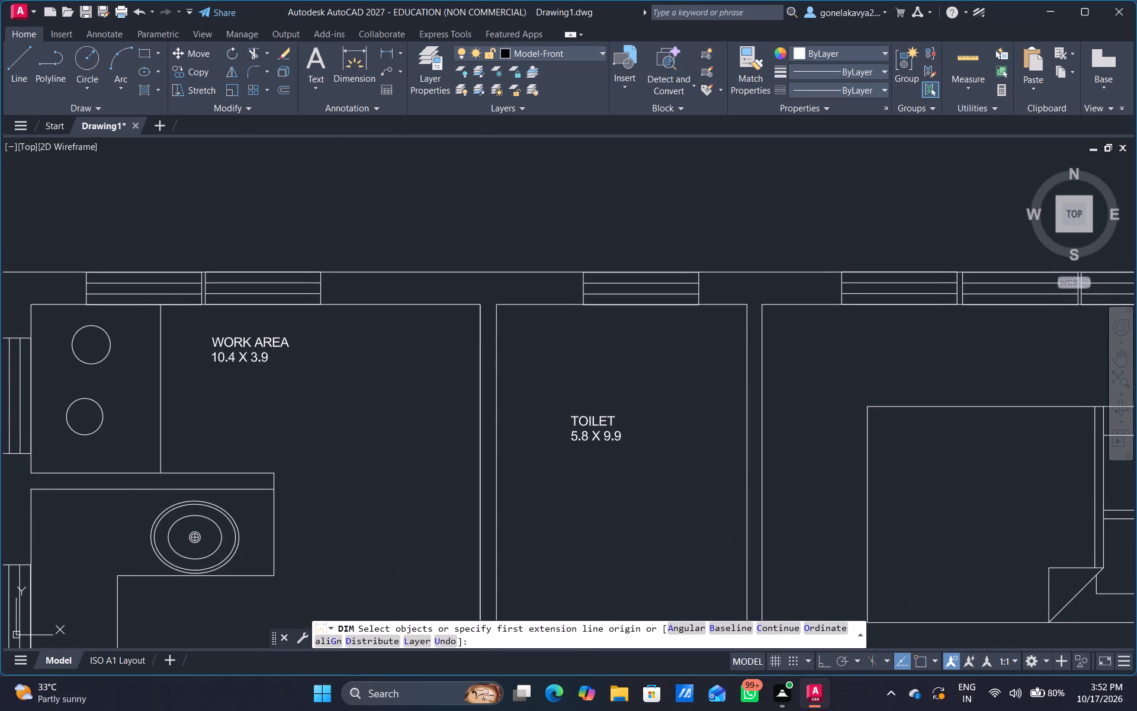
pyautogui.click(482, 271)
pyautogui.click(470, 253)
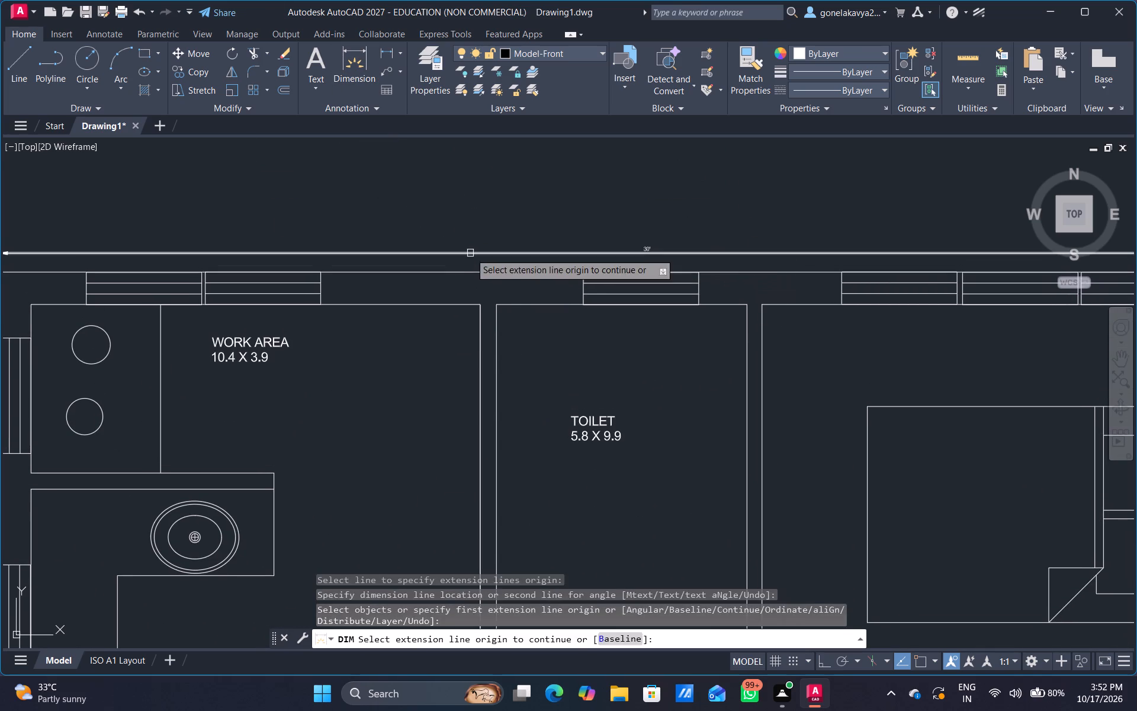
# Dimension the plan's overall length along the outer wall on the staircase side, placing the dimension just outside the wall.
pyautogui.scroll(-1, 579, 367)
pyautogui.moveTo(592, 396); pyautogui.dragTo(338, 136, button='middle')
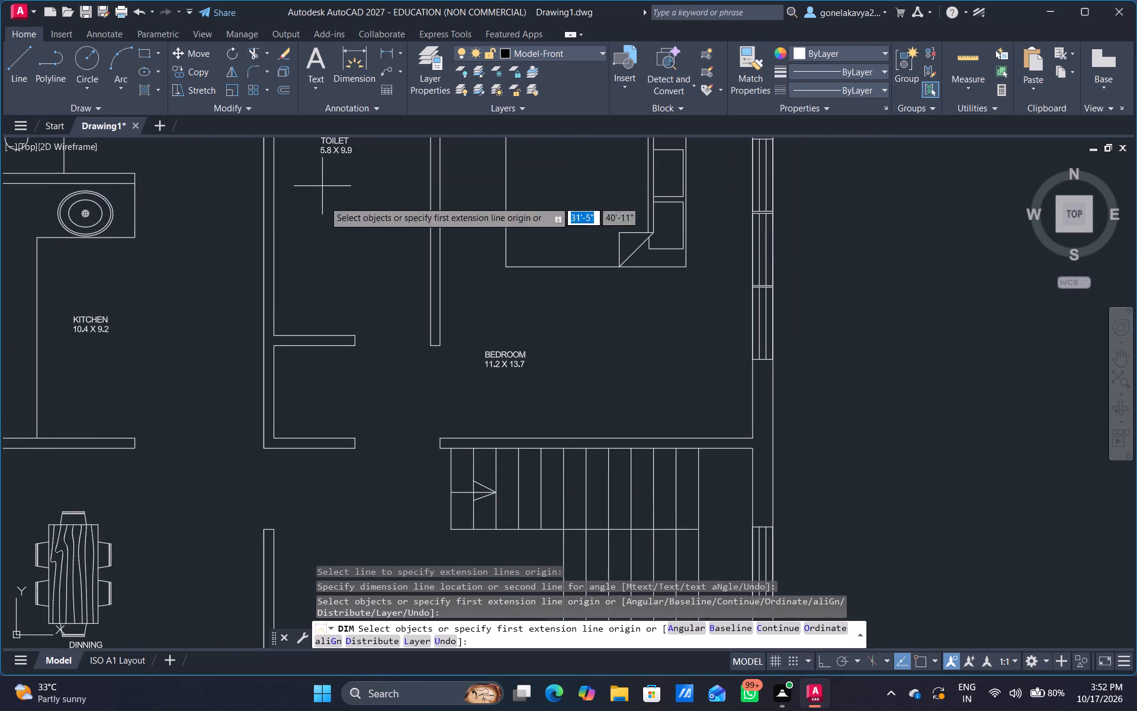
pyautogui.scroll(-2, 549, 268)
pyautogui.click(358, 56)
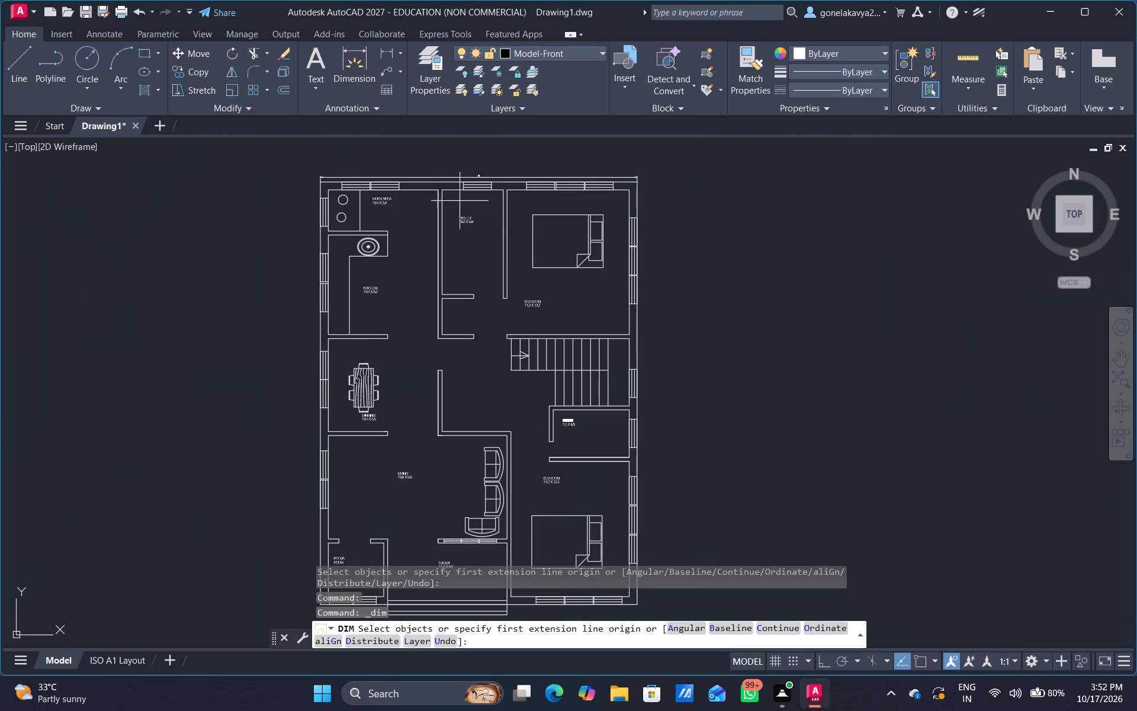
pyautogui.scroll(3, 588, 345)
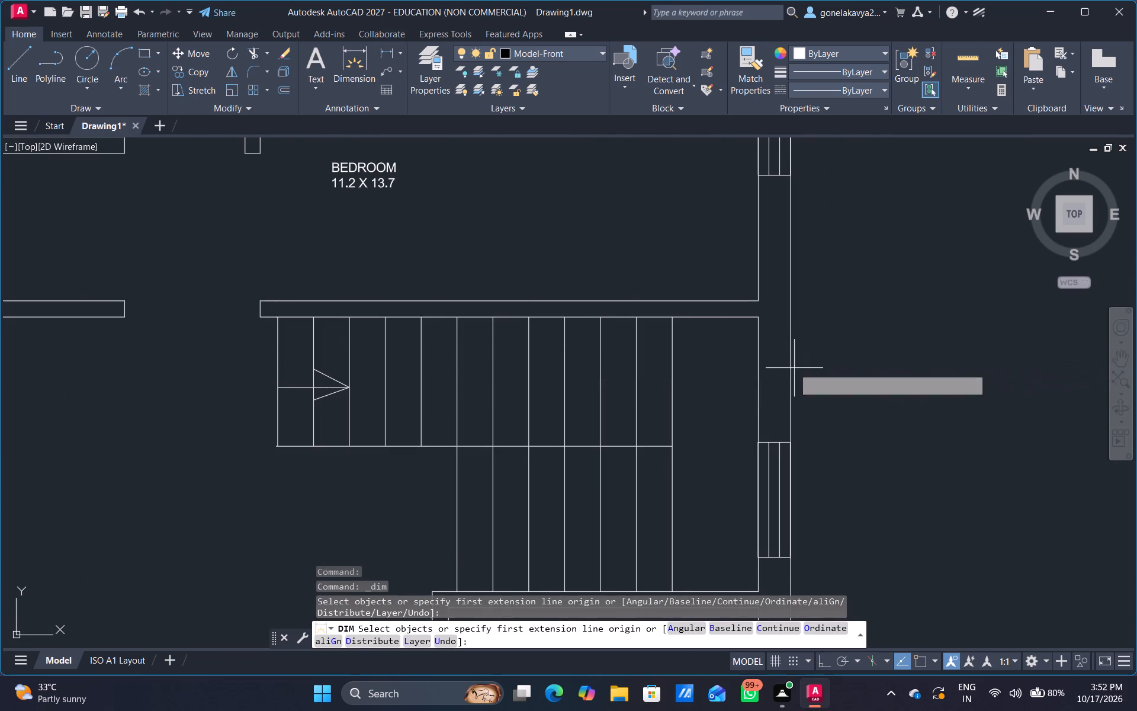
pyautogui.click(793, 369)
pyautogui.click(828, 364)
pyautogui.scroll(1, 837, 498)
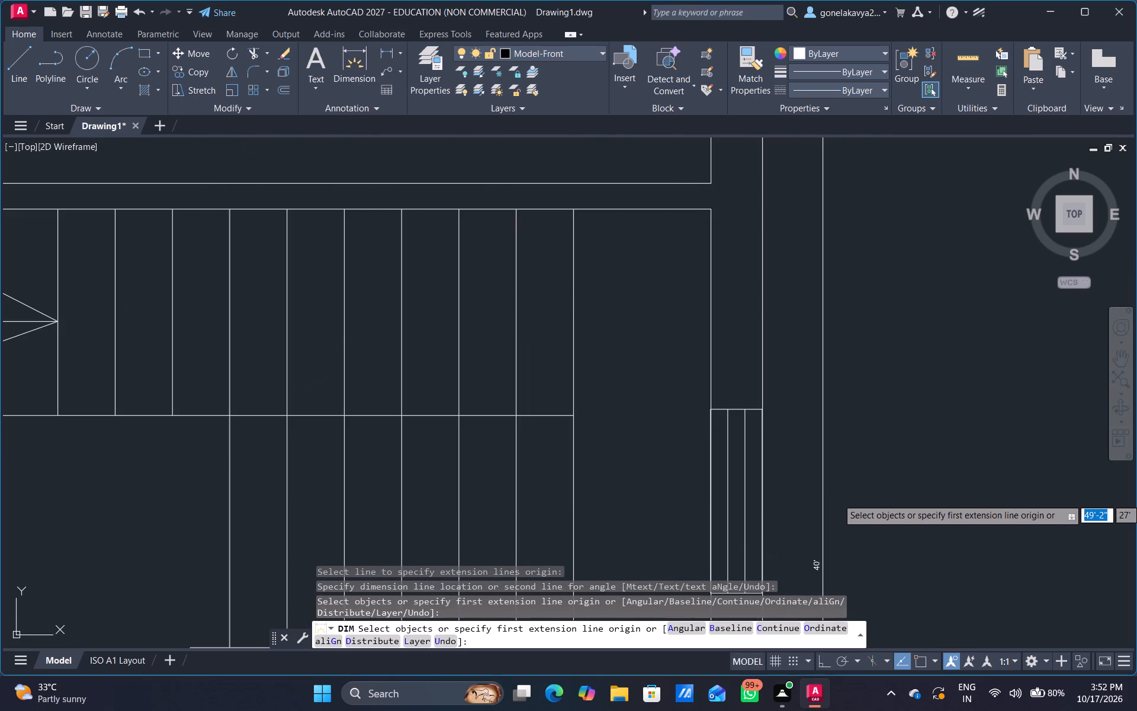
pyautogui.scroll(-4, 833, 467)
pyautogui.moveTo(681, 473); pyautogui.dragTo(599, 345, button='middle')
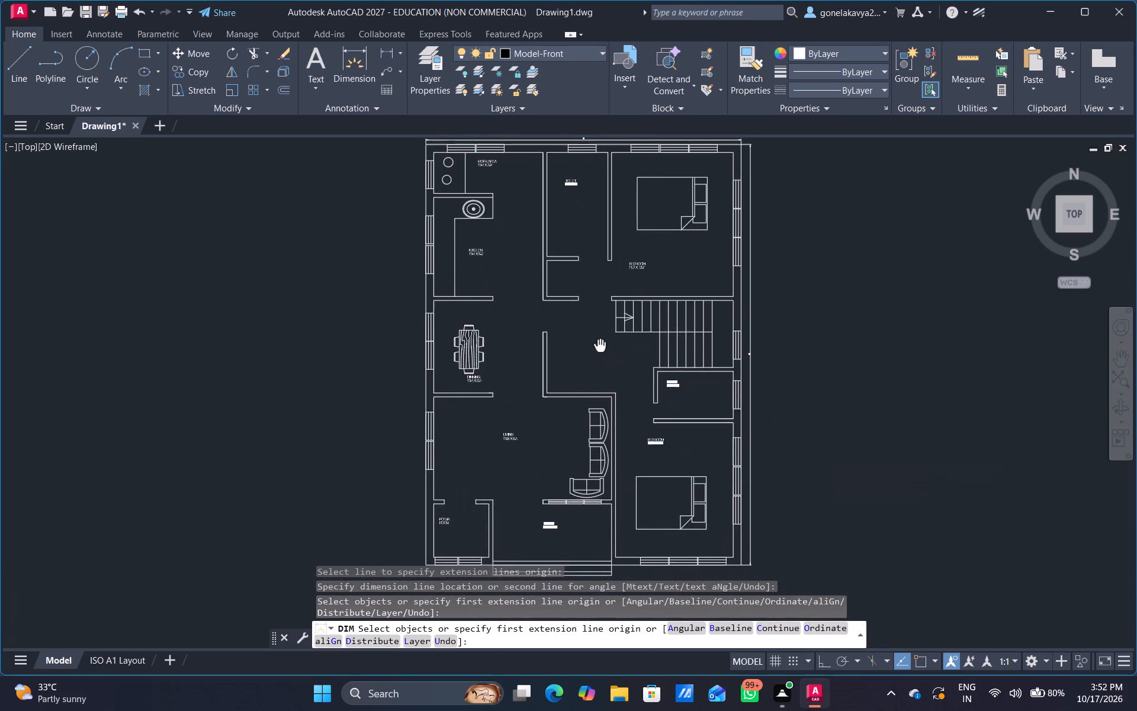
pyautogui.moveTo(599, 345); pyautogui.dragTo(598, 345, button='middle')
pyautogui.scroll(-2, 598, 344)
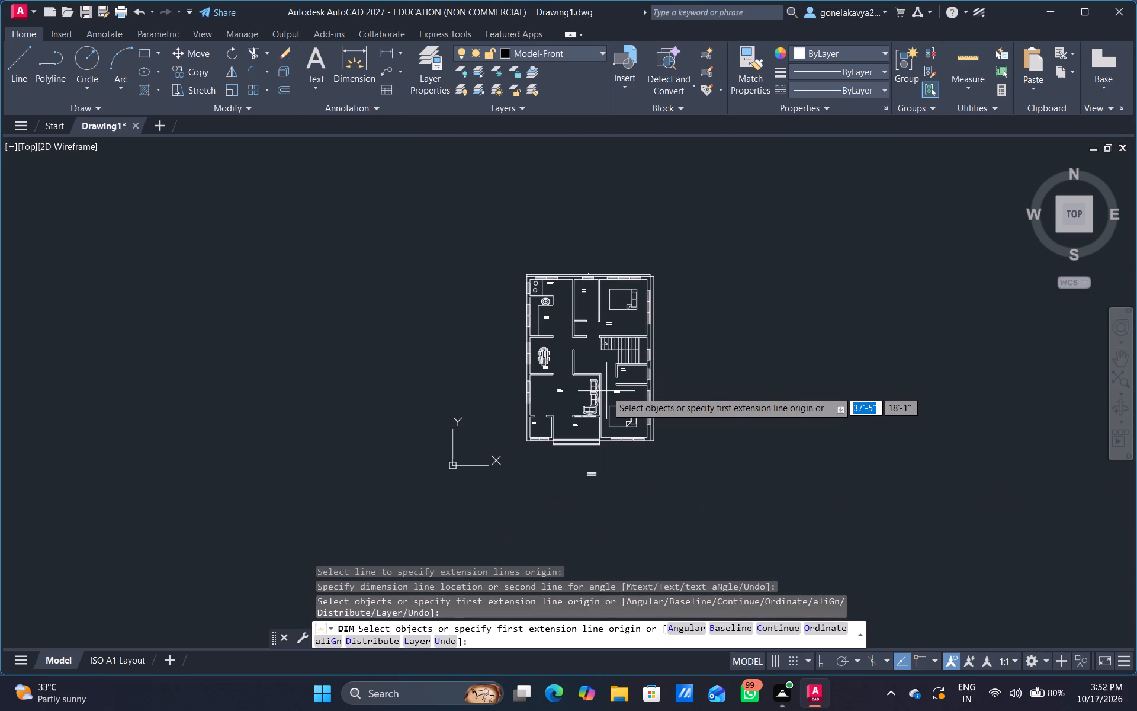
pyautogui.press('Escape')
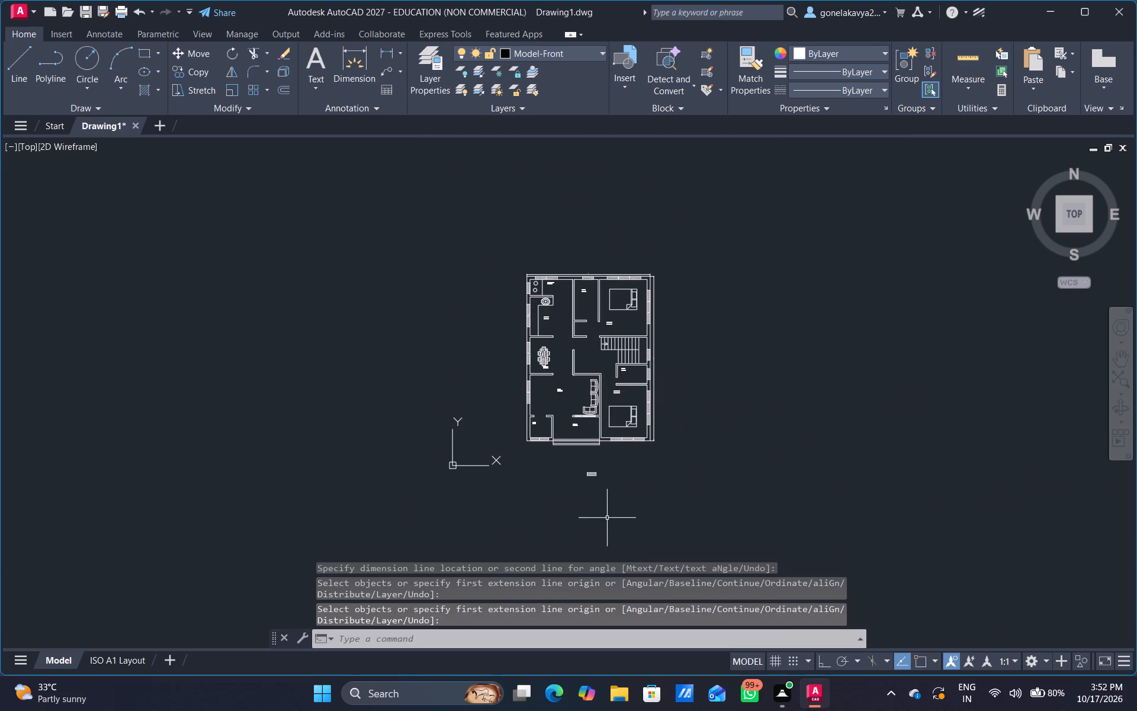
# Delete the leftover source window panel lying outside the plan in front of the sitout.
pyautogui.scroll(3, 582, 491)
pyautogui.moveTo(684, 476); pyautogui.dragTo(714, 420)
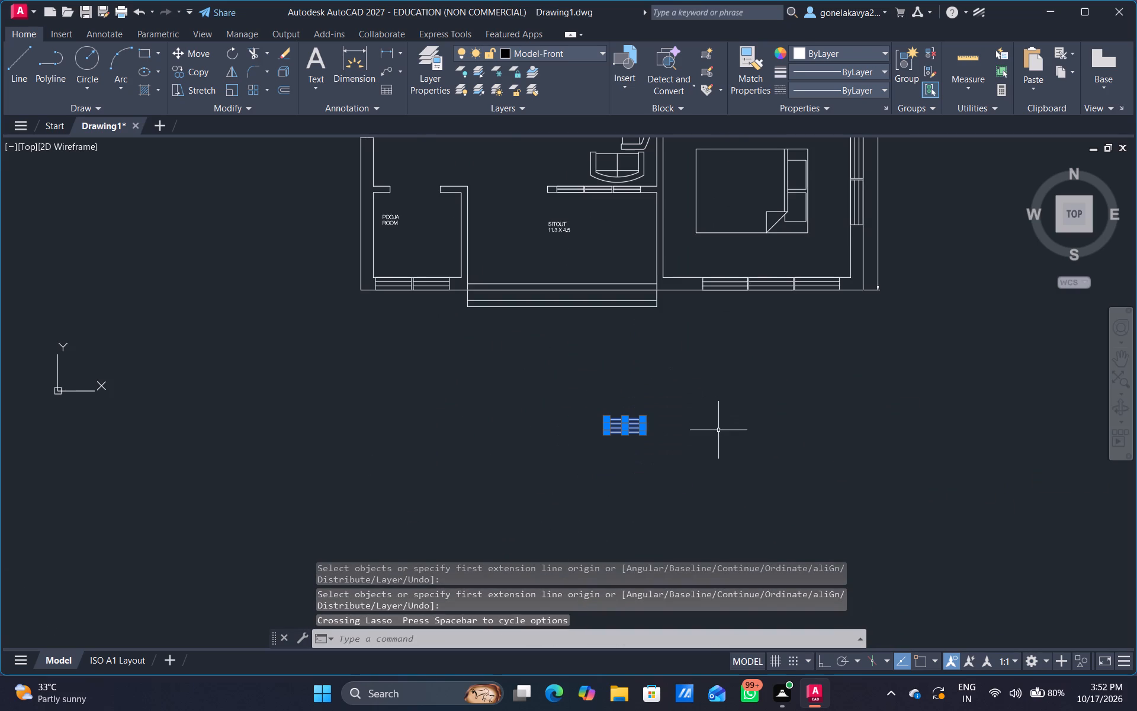
pyautogui.press('Delete')
# Draw a rectangular border around the whole floor plan and its dimensions, leaving a small margin on every side.
pyautogui.scroll(-2, 714, 421)
pyautogui.moveTo(653, 392); pyautogui.dragTo(647, 410, button='middle')
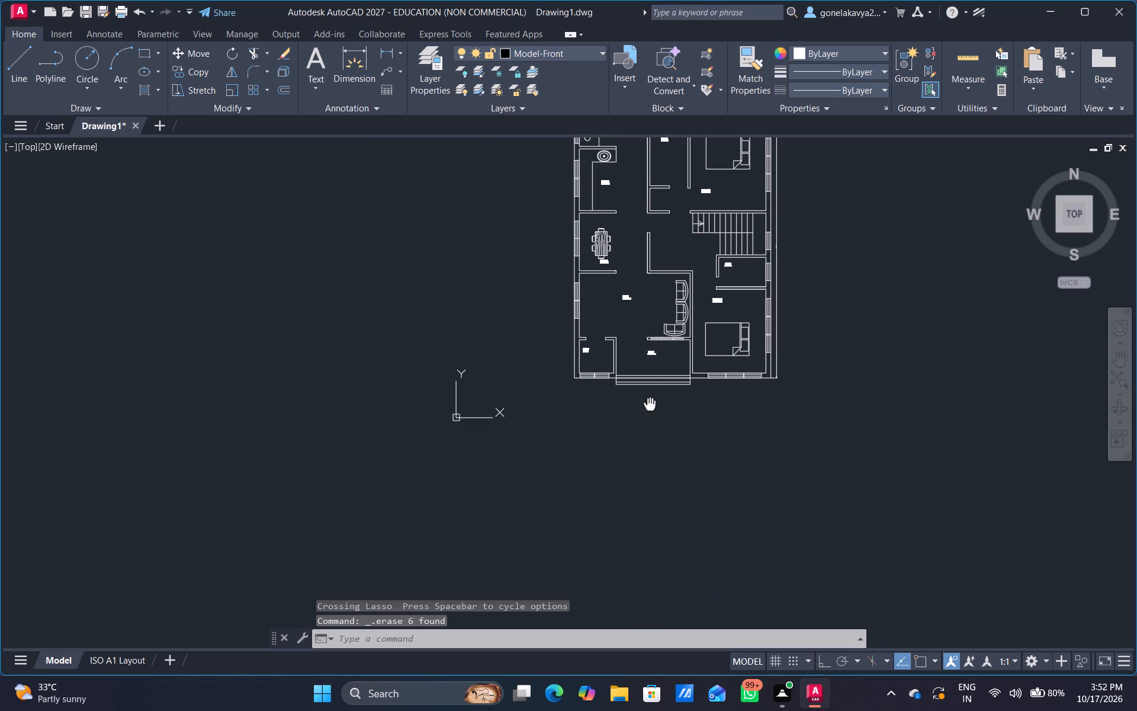
pyautogui.moveTo(647, 410); pyautogui.dragTo(603, 513, button='middle')
pyautogui.scroll(-1, 597, 507)
pyautogui.press('Escape')
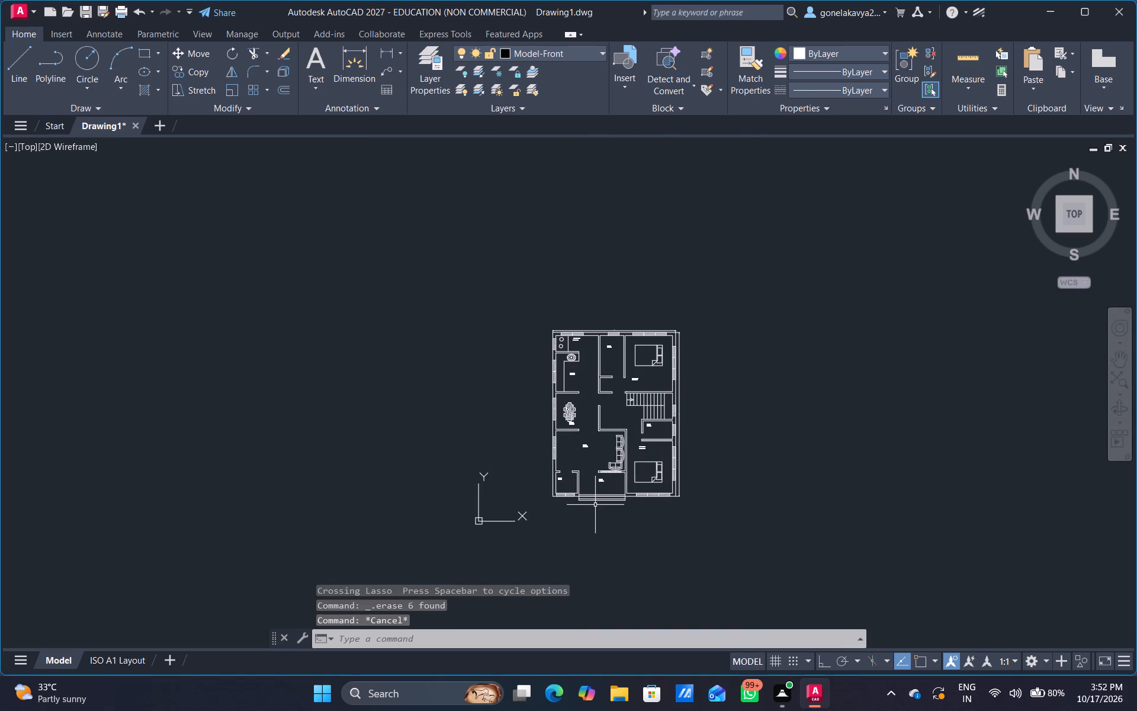
pyautogui.write('REC')
pyautogui.press('Return')
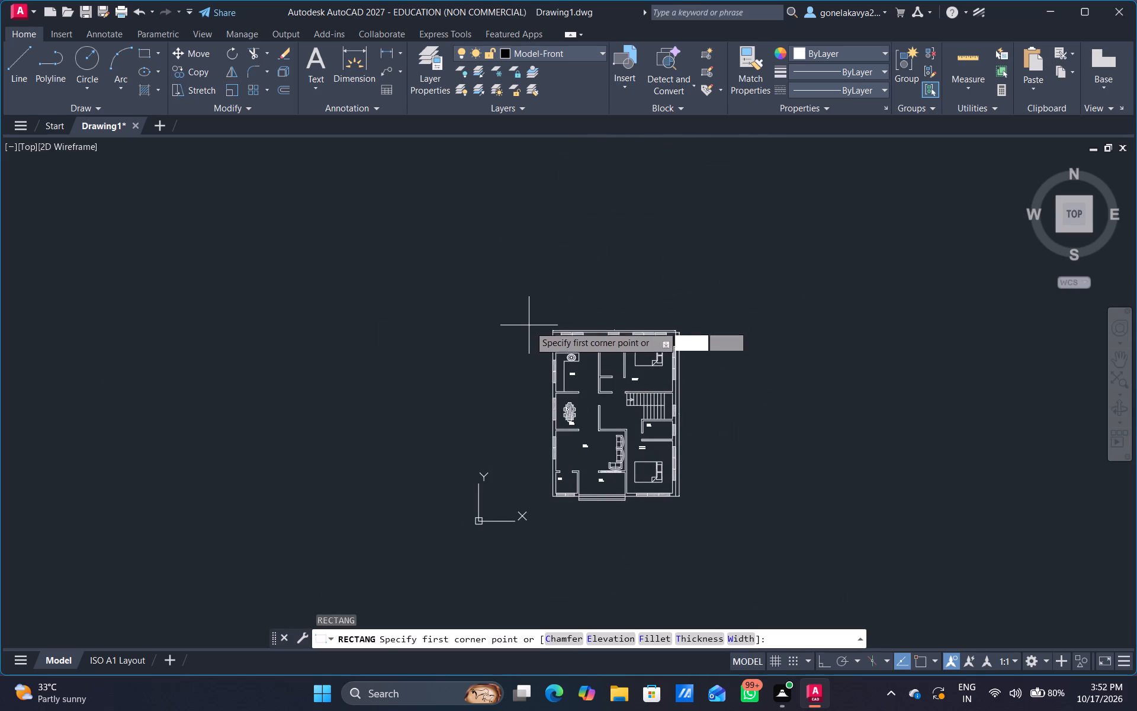
pyautogui.moveTo(542, 316); pyautogui.dragTo(542, 351)
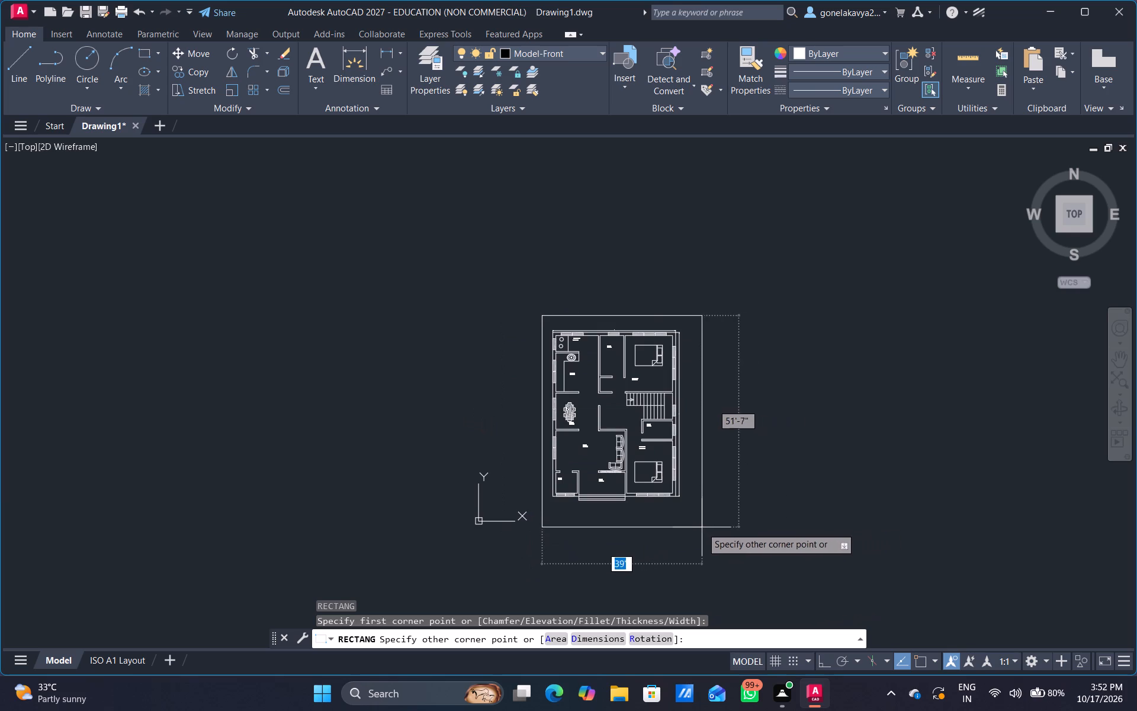
pyautogui.click(689, 512)
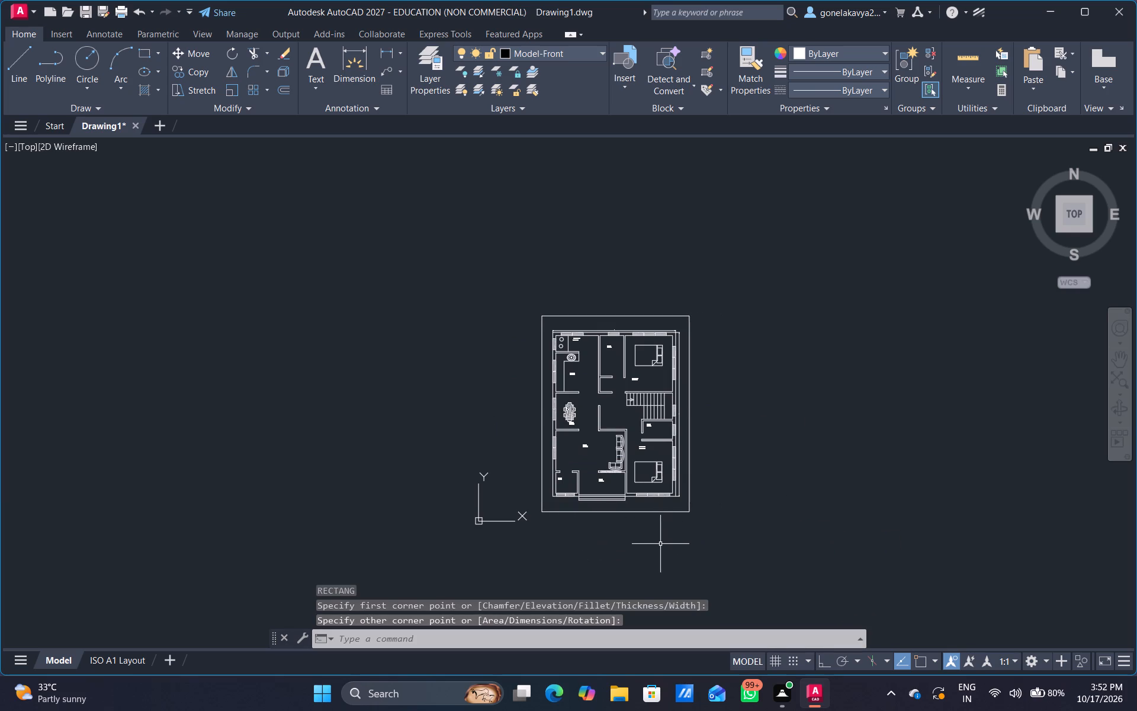
# Save the drawing to the Desktop under the file name 171717 3.
pyautogui.hotkey('ctrl', 's')
pyautogui.press('BackSpace')
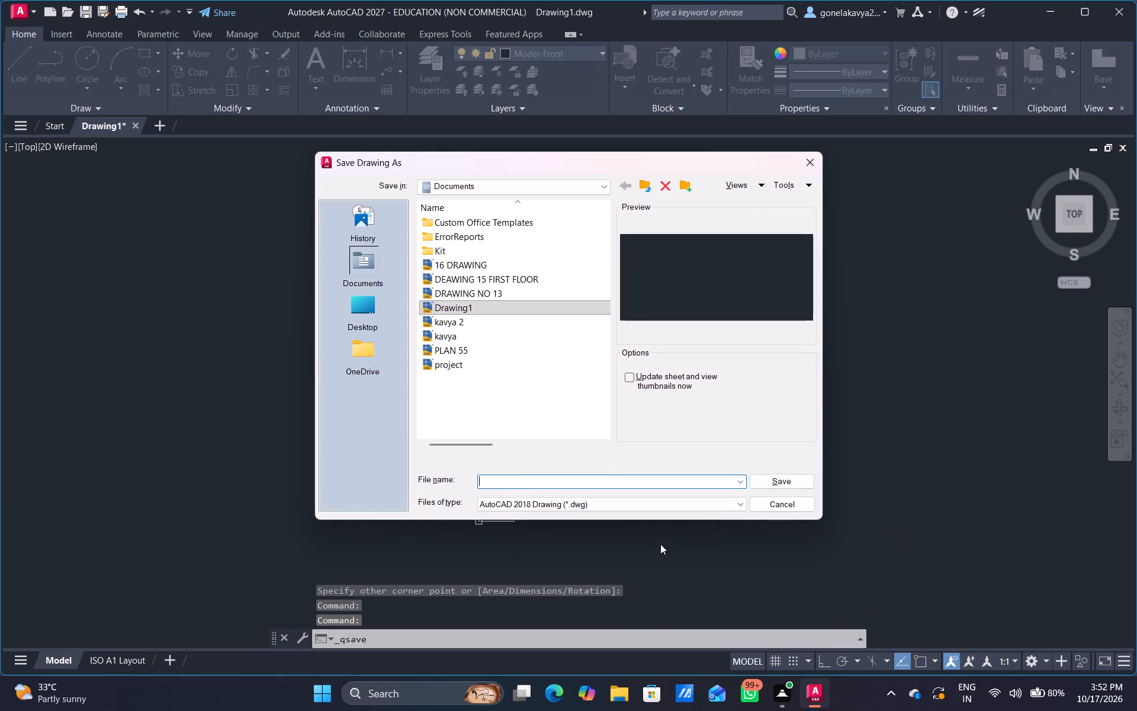
pyautogui.click(371, 308)
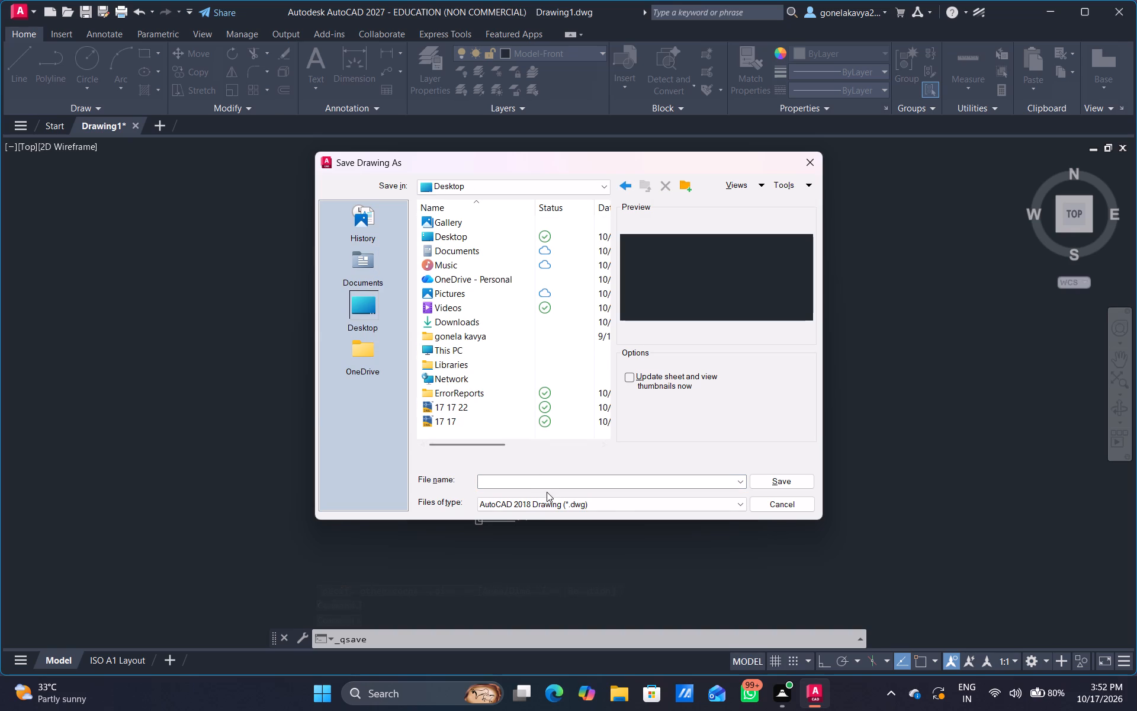
pyautogui.click(542, 479)
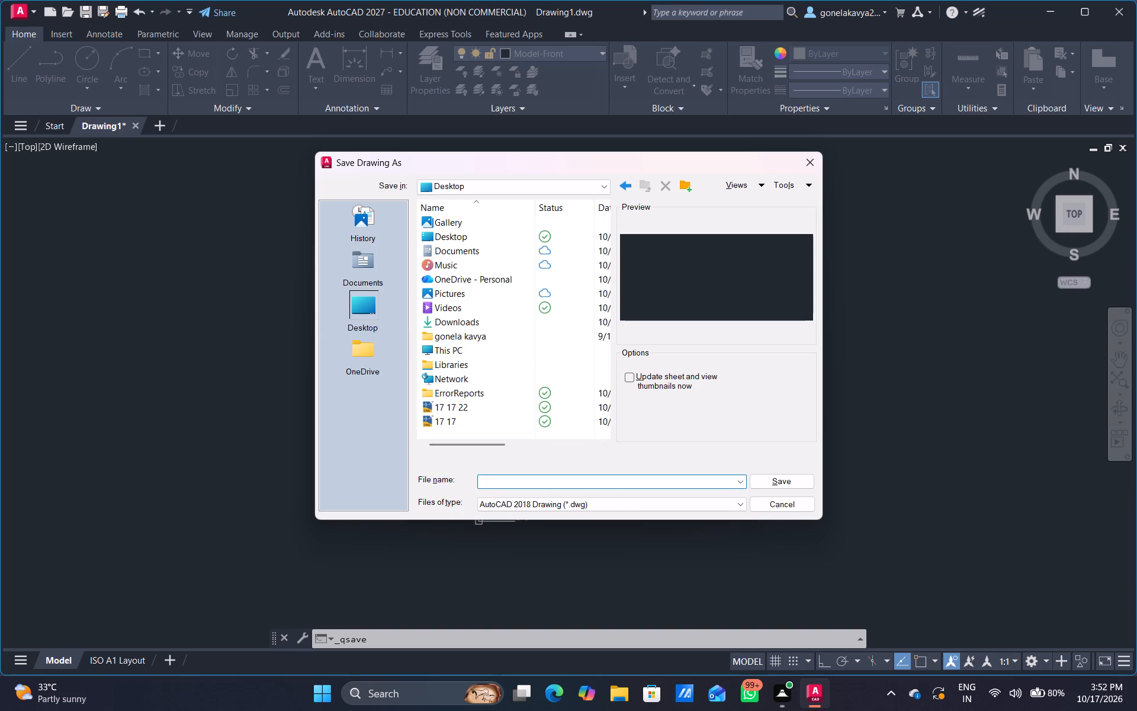
pyautogui.write('171717')
pyautogui.press('space')
pyautogui.write('3')
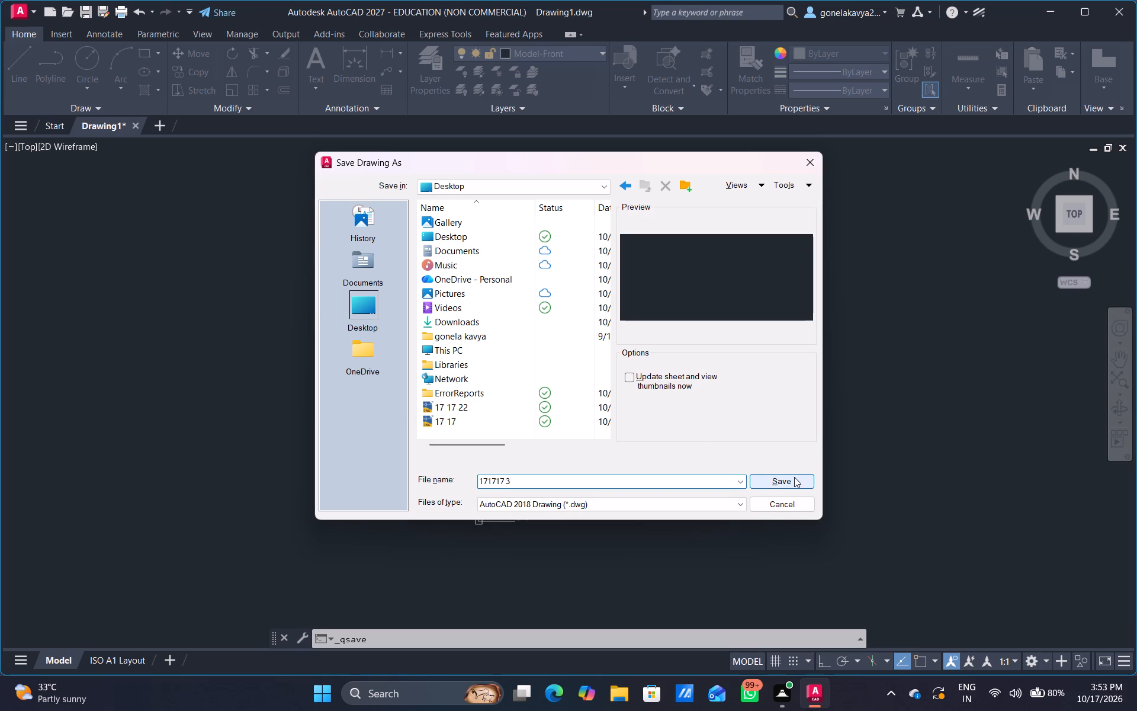
pyautogui.click(794, 477)
# Set up a plot with DWG To PDF.pc3, using a window plot area that encloses the bordered floor plan.
pyautogui.scroll(-1, 659, 434)
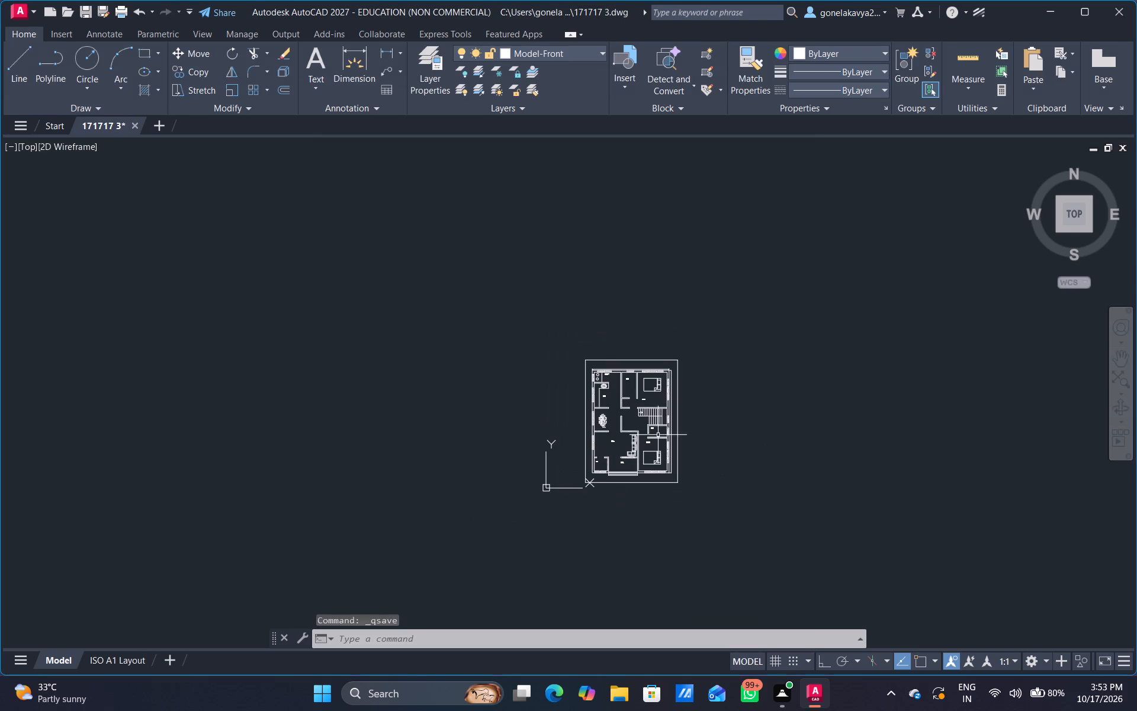
pyautogui.scroll(1, 601, 521)
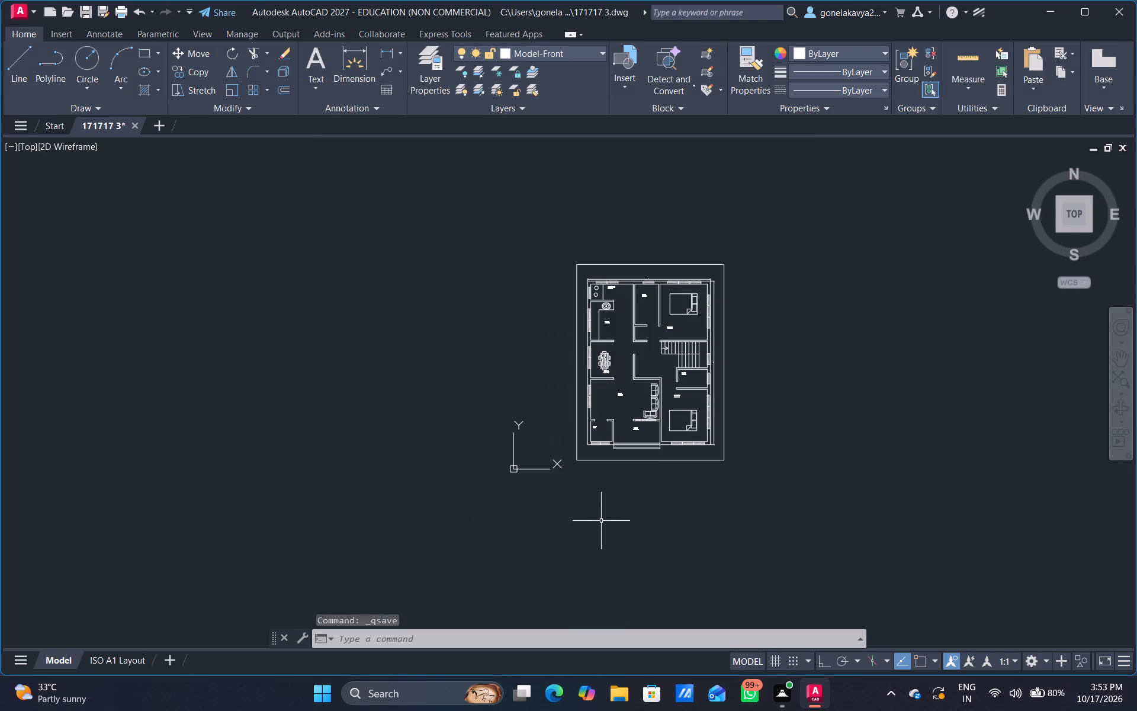
pyautogui.write('PL')
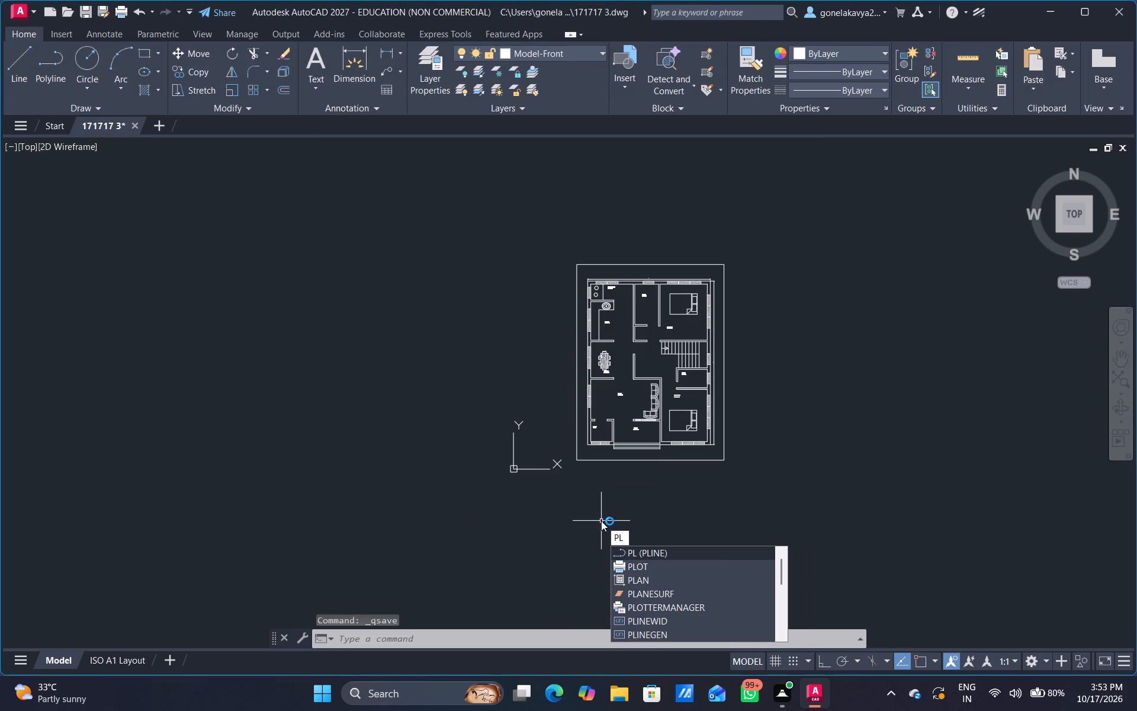
pyautogui.click(637, 565)
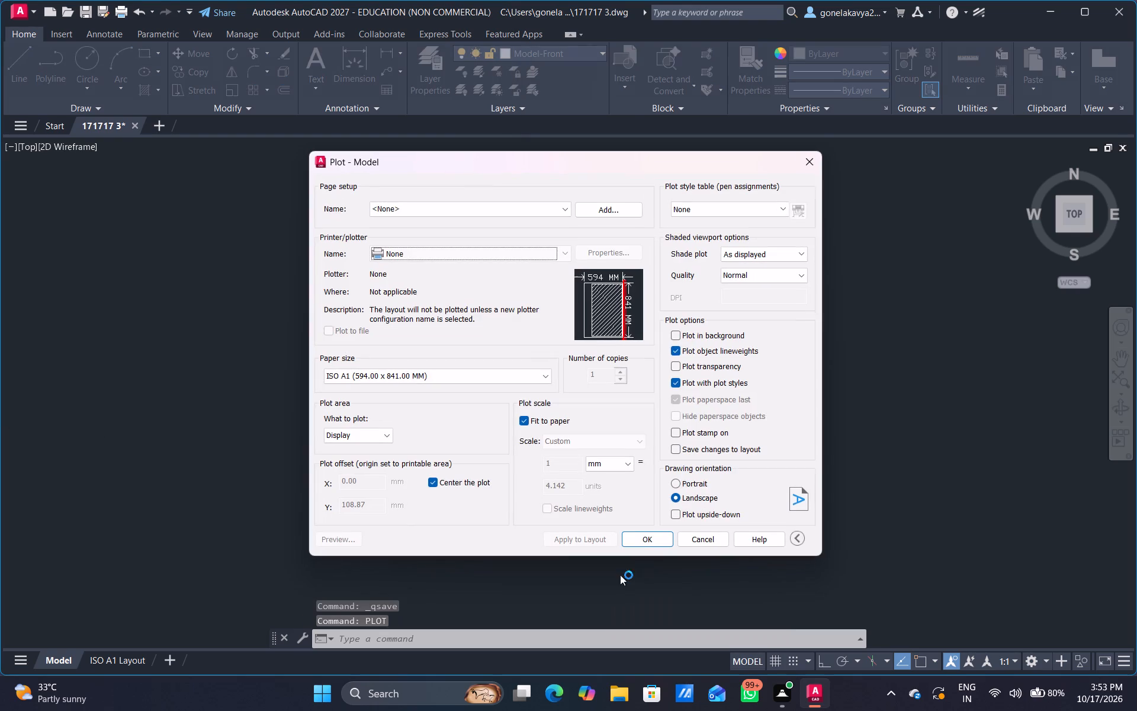
pyautogui.click(413, 249)
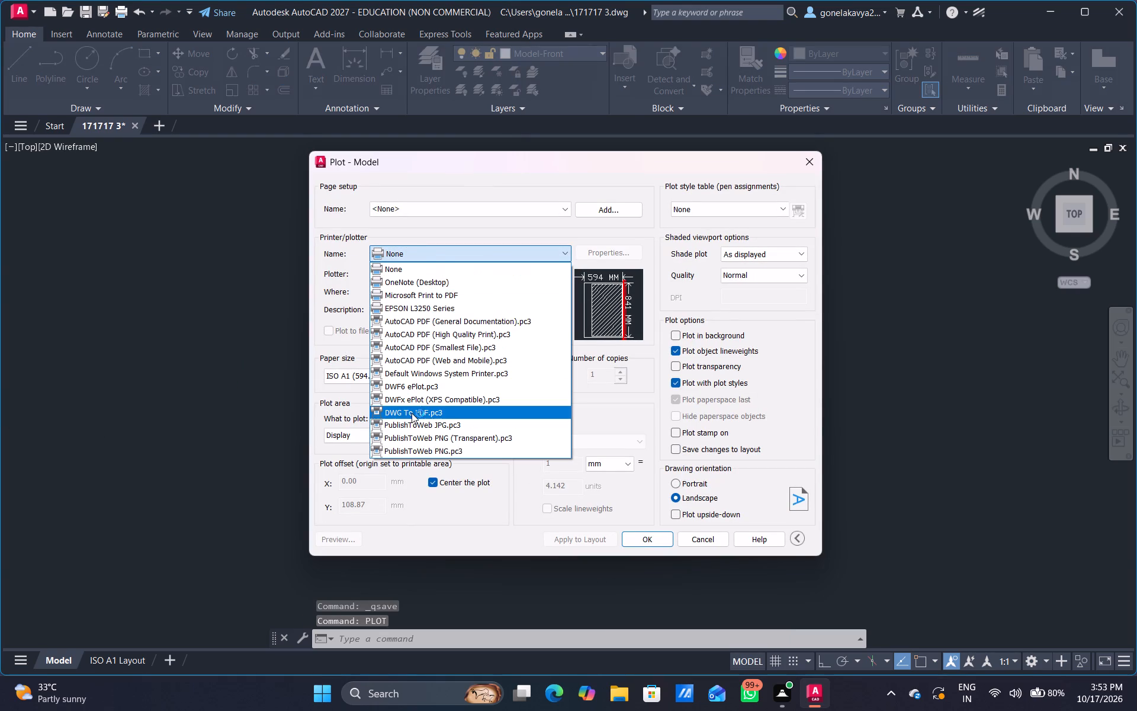
pyautogui.click(410, 409)
pyautogui.click(381, 431)
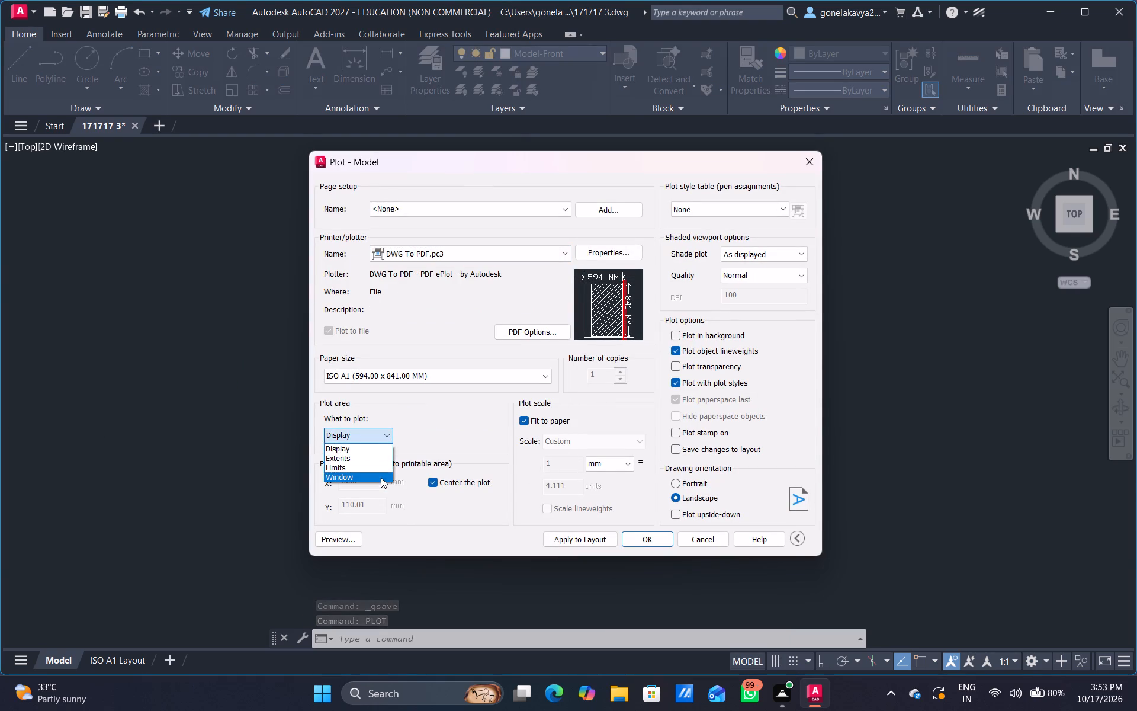
pyautogui.click(381, 478)
pyautogui.moveTo(549, 249); pyautogui.dragTo(556, 265)
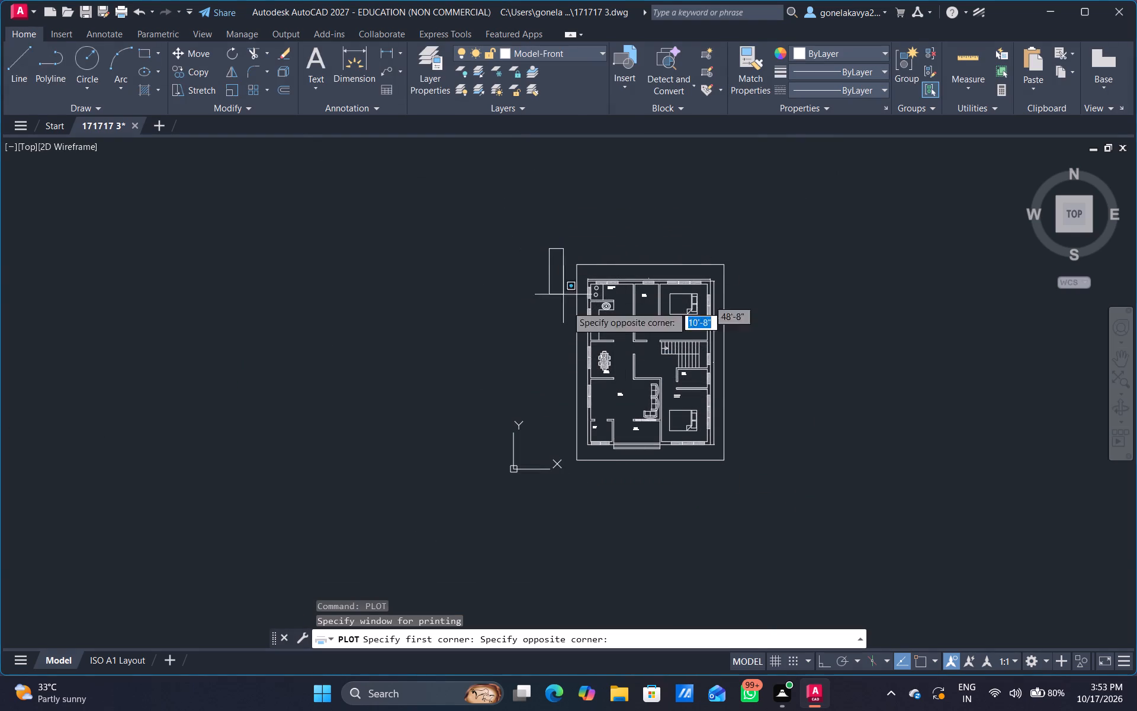
pyautogui.click(747, 480)
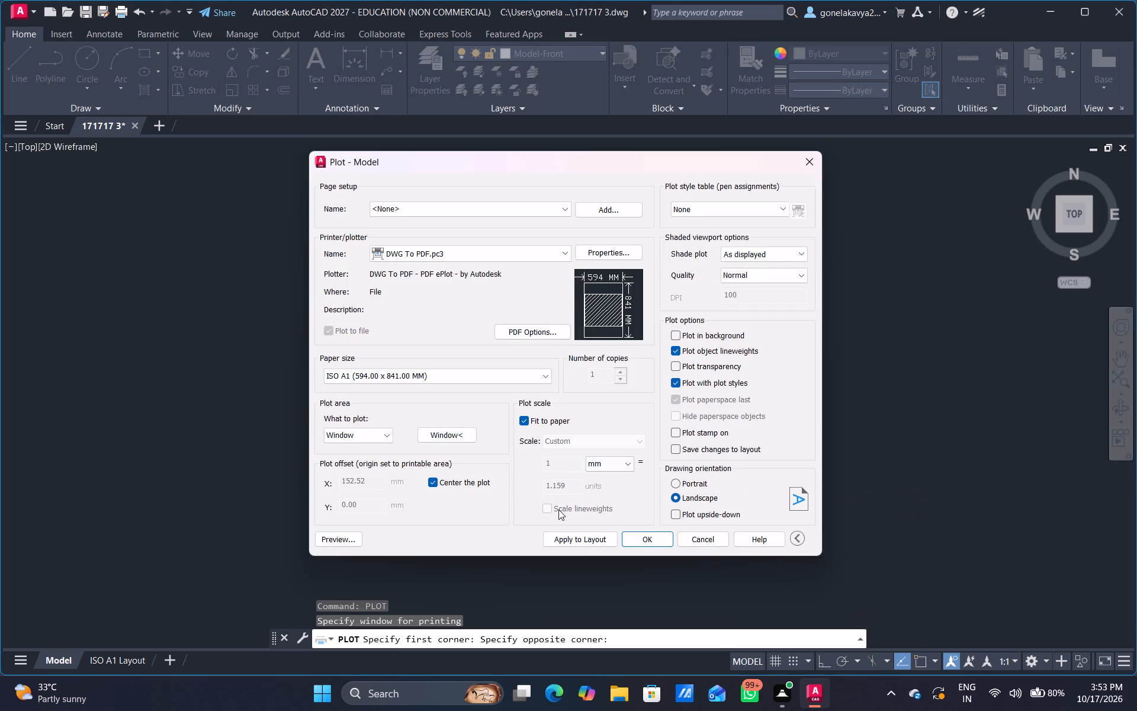
# Plot the plan to a PDF on the Desktop named "171717 3 pdf", and close the PDF when it opens.
pyautogui.click(634, 537)
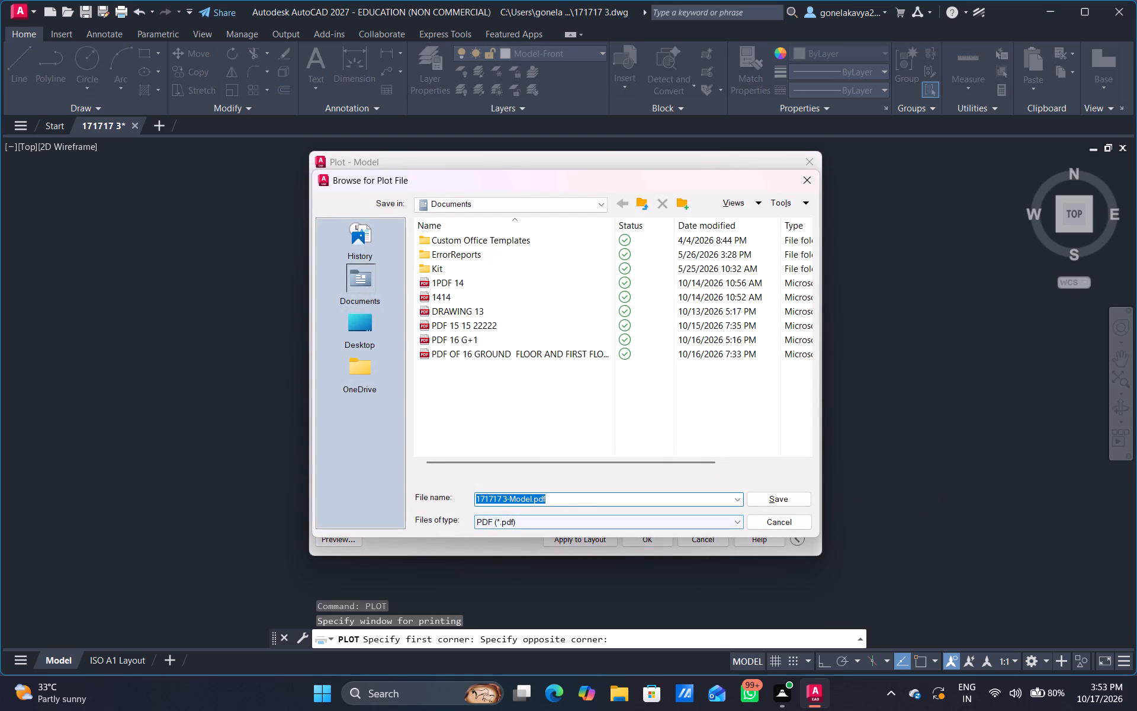
pyautogui.click(577, 501)
pyautogui.scroll(4, 532, 491)
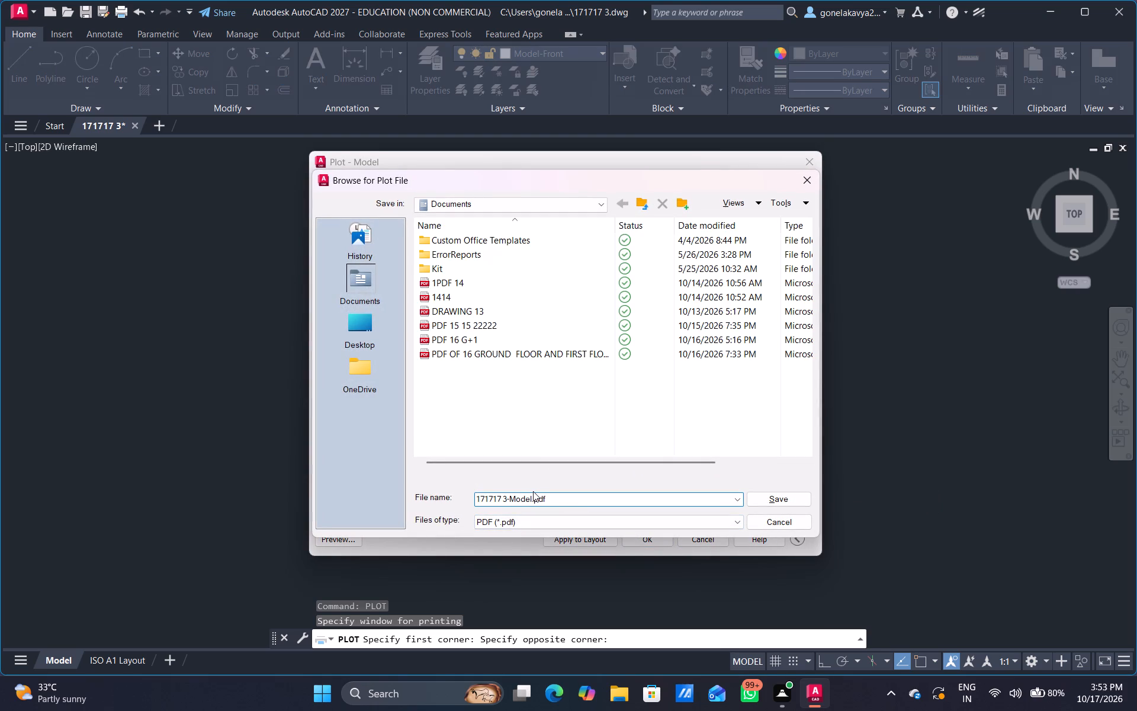
pyautogui.click(534, 498)
pyautogui.press('BackSpace')
pyautogui.press('BackSpace')
pyautogui.press('BackSpace')
pyautogui.press('BackSpace')
pyautogui.press('BackSpace')
pyautogui.press('BackSpace')
pyautogui.press('BackSpace')
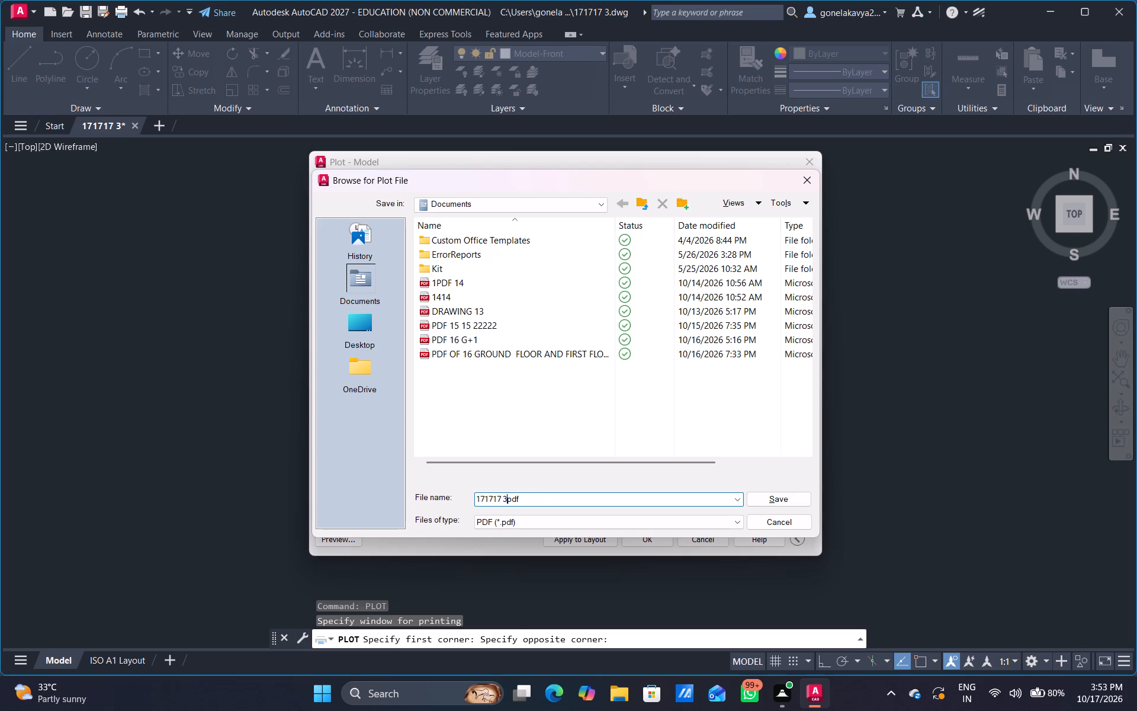
pyautogui.press('space')
pyautogui.click(370, 343)
pyautogui.click(783, 496)
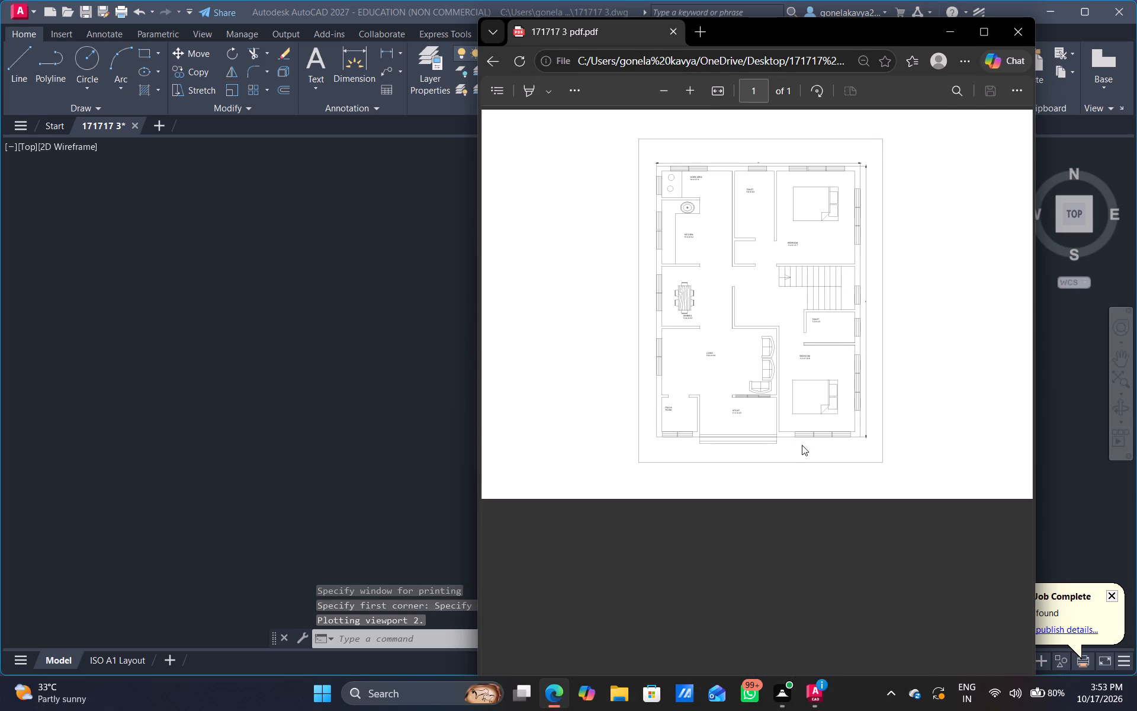
pyautogui.scroll(-1, 800, 447)
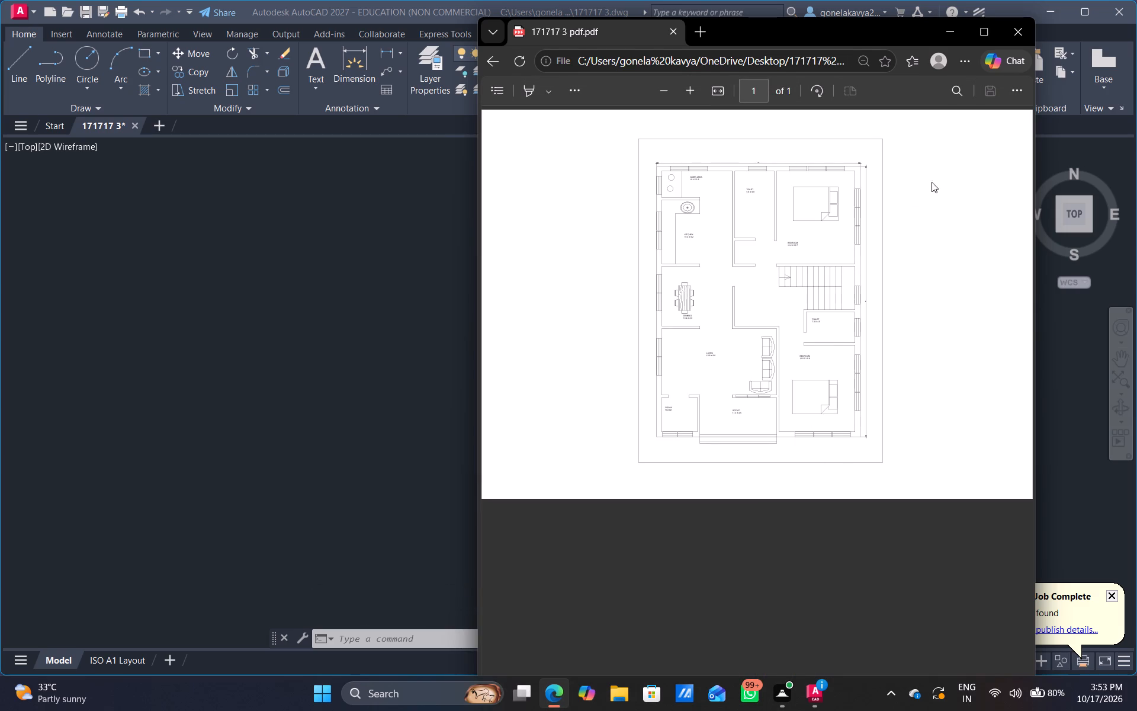
pyautogui.click(1020, 40)
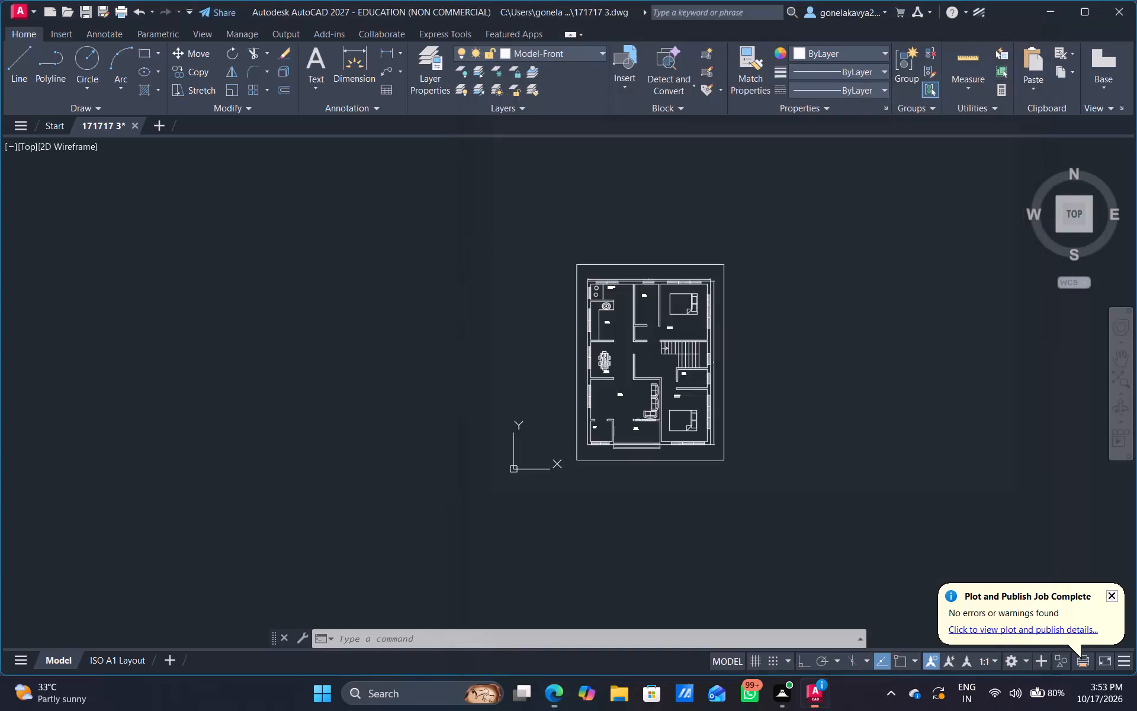
# Turn off log file recording with the LOGFILEOFF command.
pyautogui.click(654, 634)
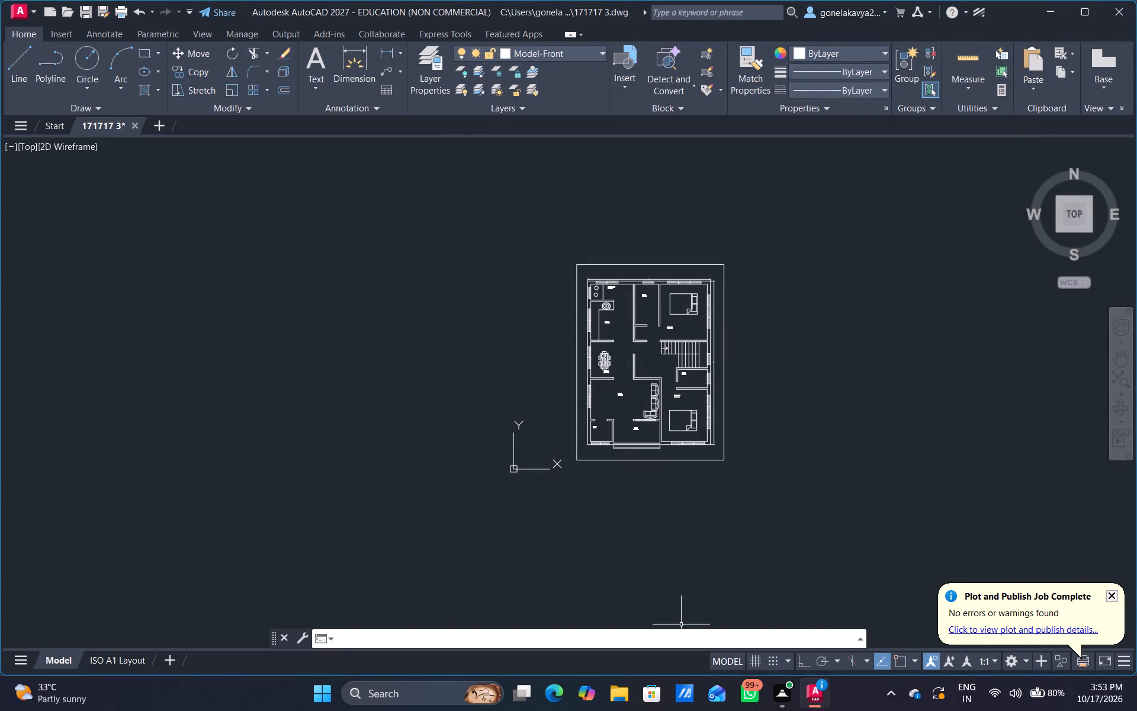
pyautogui.write('LO')
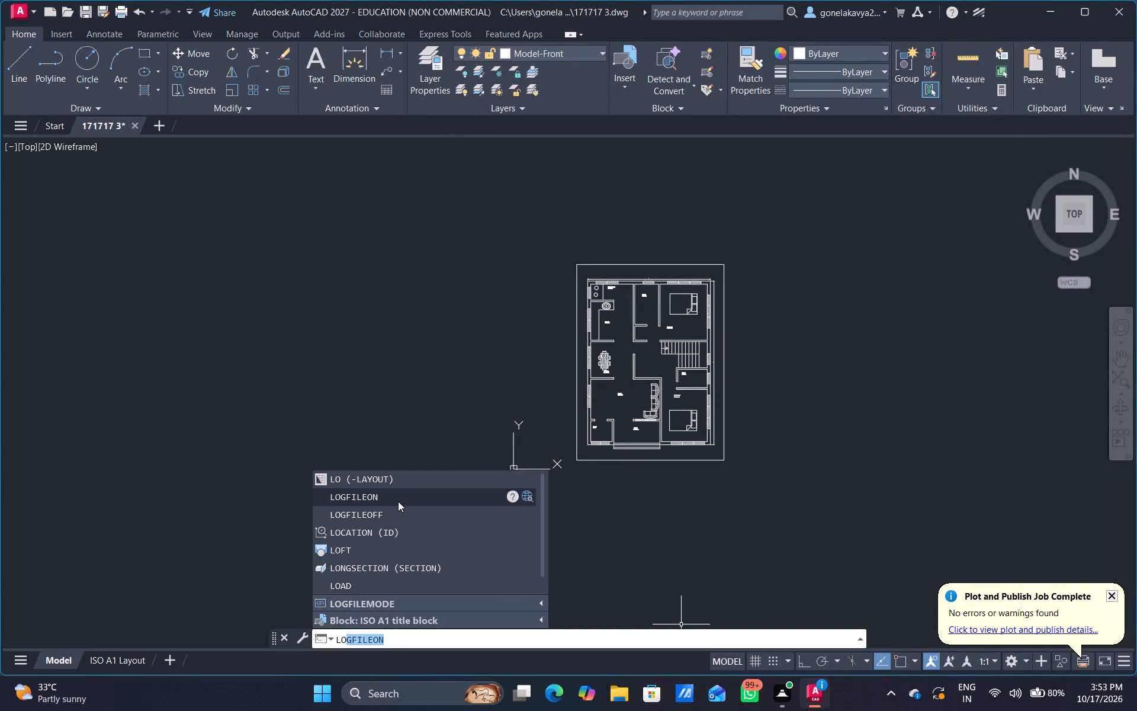
pyautogui.click(399, 516)
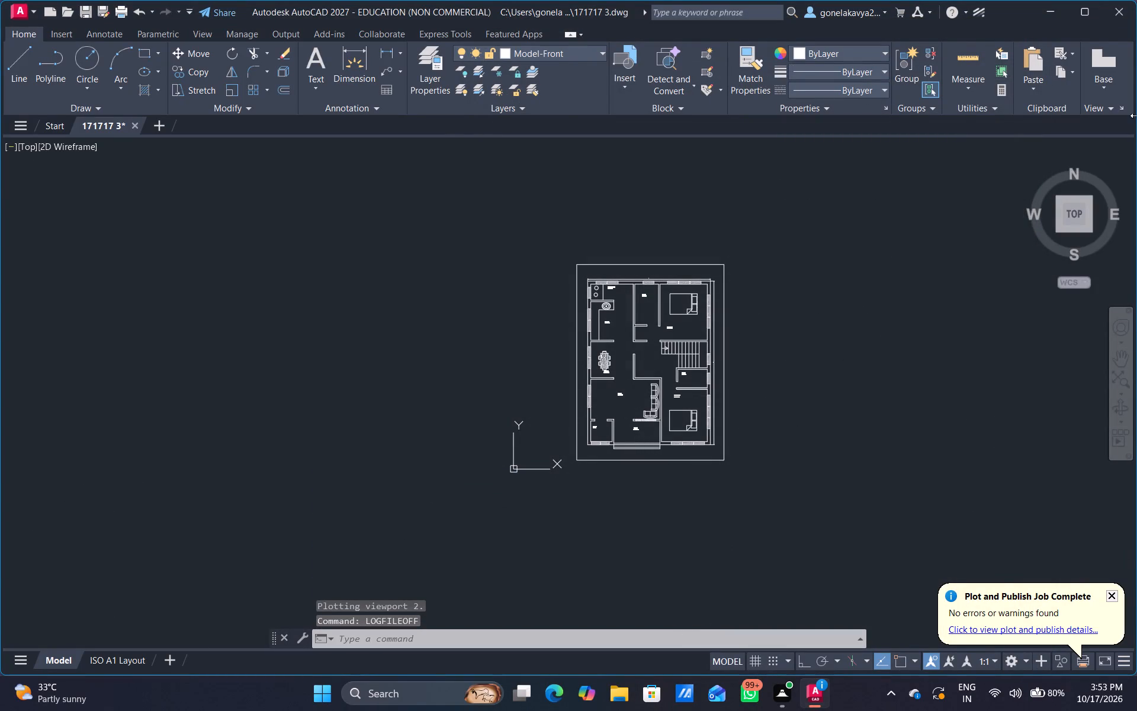
# Quit AutoCAD, saving the changes to the 171717 3 drawing.
pyautogui.click(1112, 5)
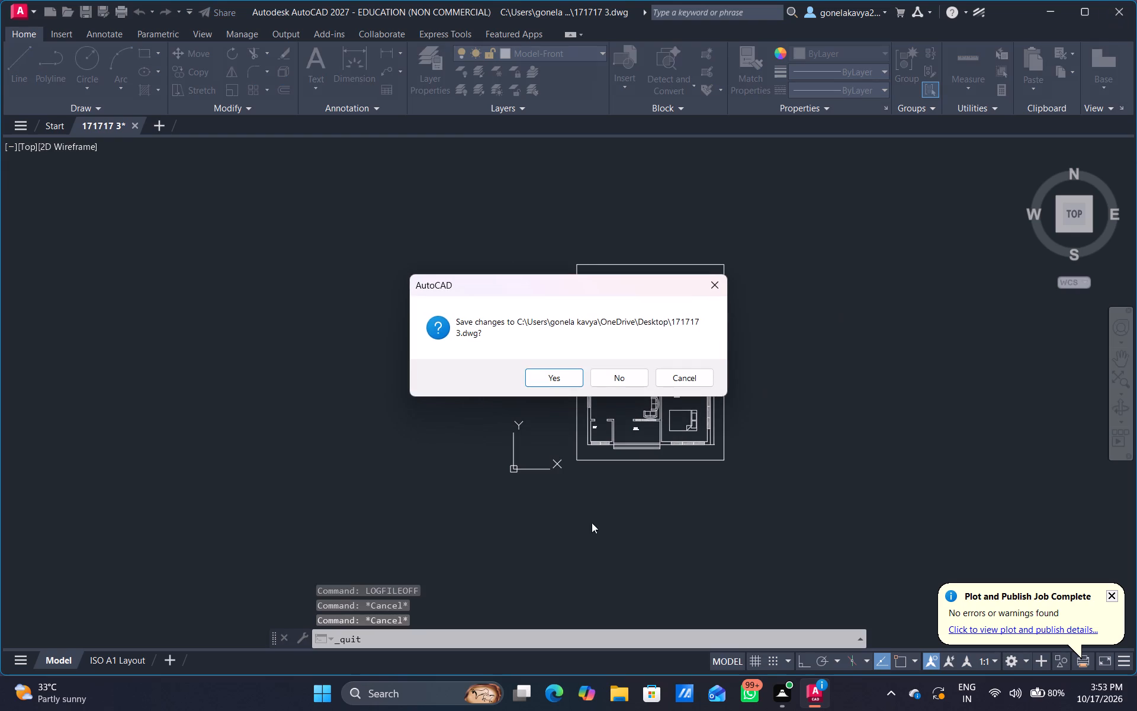
pyautogui.click(567, 382)
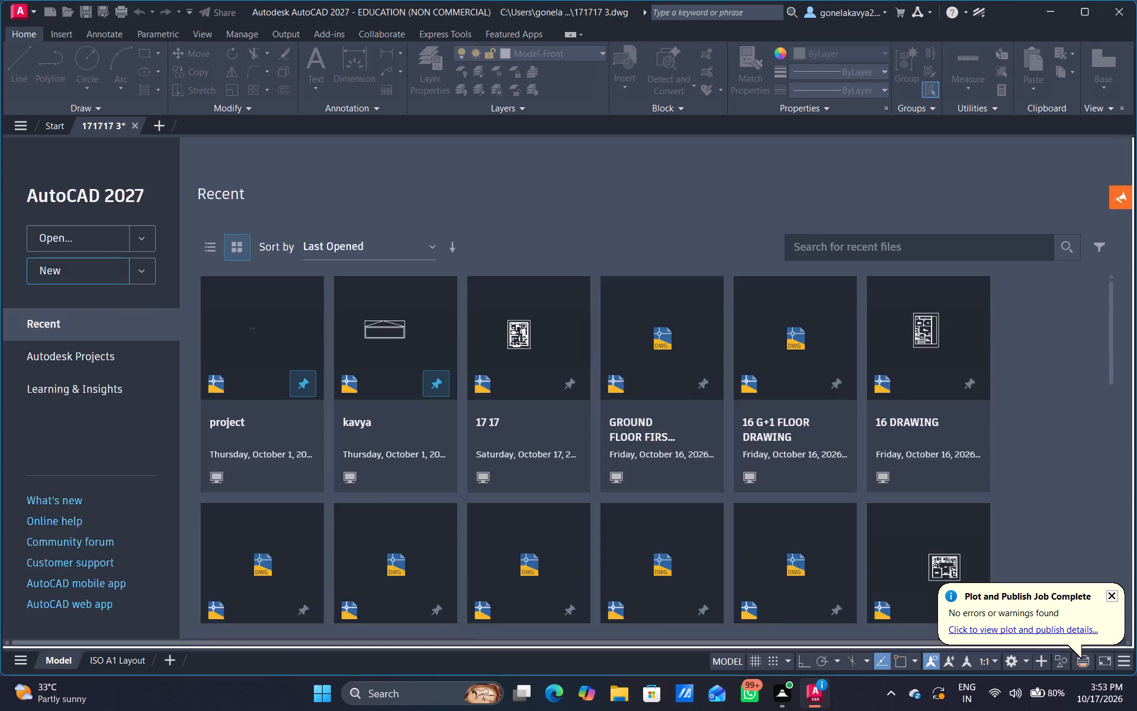